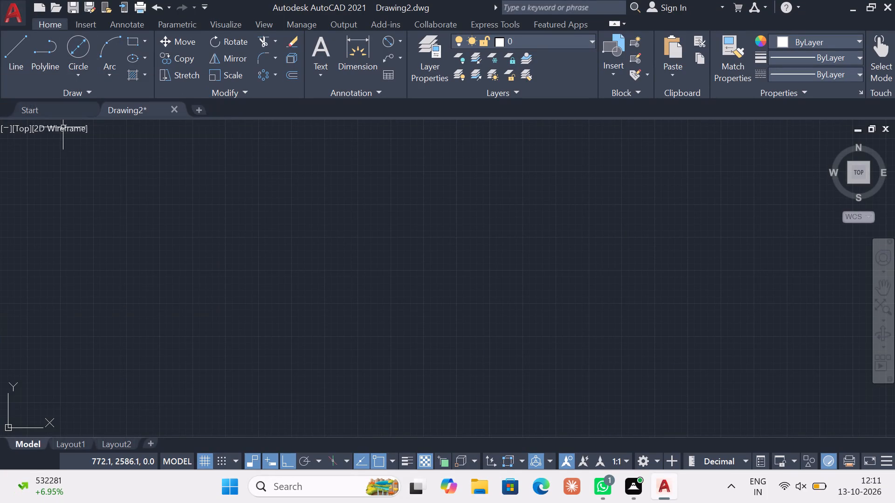
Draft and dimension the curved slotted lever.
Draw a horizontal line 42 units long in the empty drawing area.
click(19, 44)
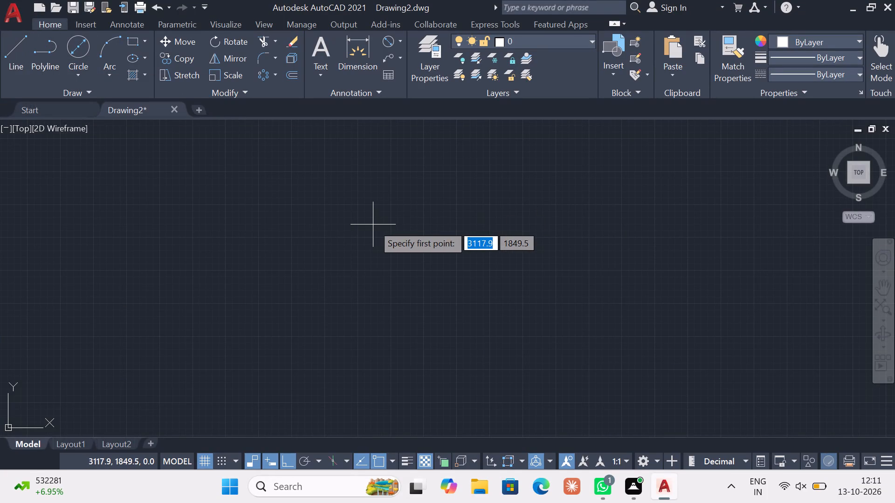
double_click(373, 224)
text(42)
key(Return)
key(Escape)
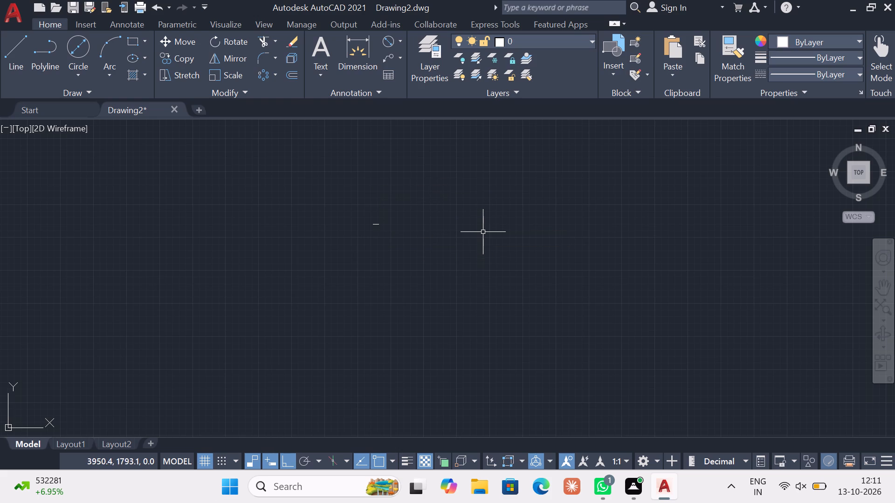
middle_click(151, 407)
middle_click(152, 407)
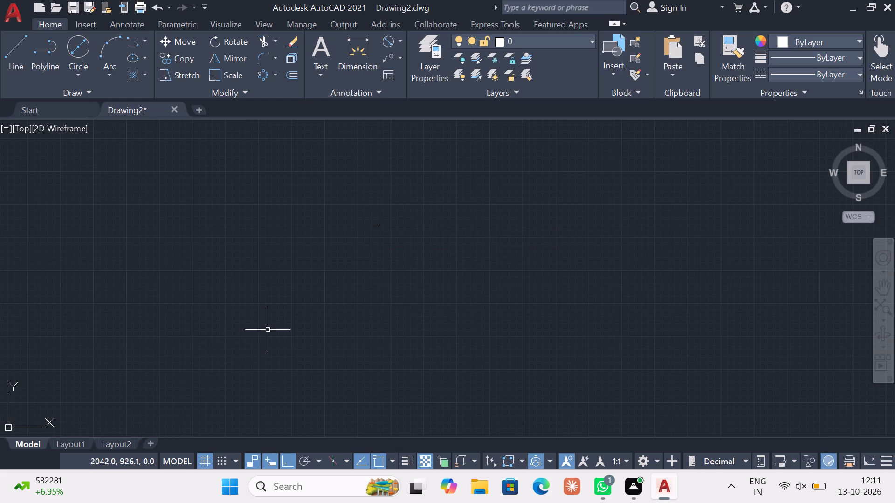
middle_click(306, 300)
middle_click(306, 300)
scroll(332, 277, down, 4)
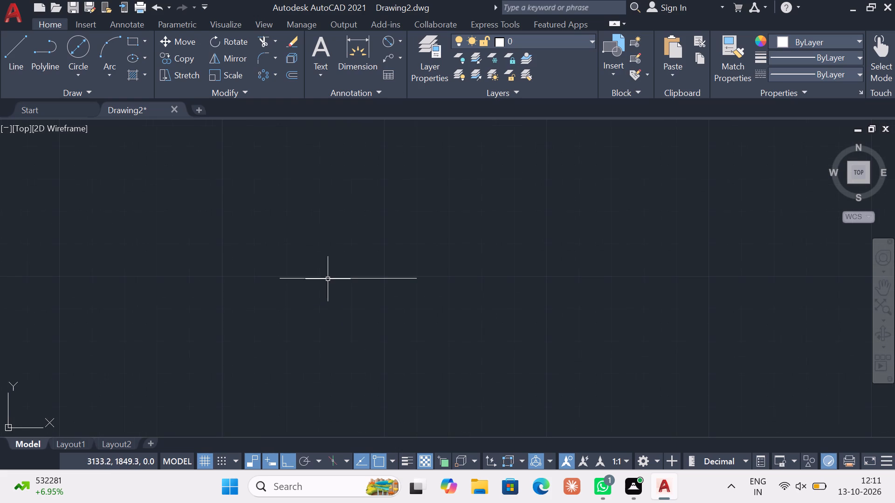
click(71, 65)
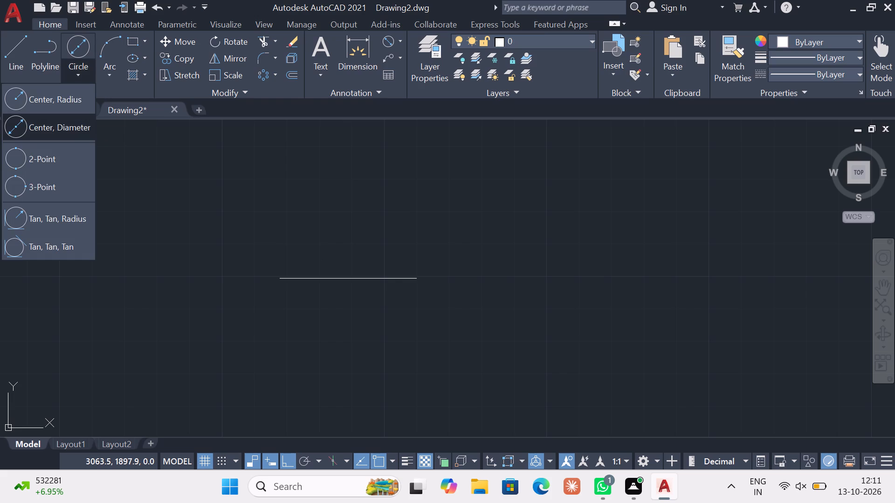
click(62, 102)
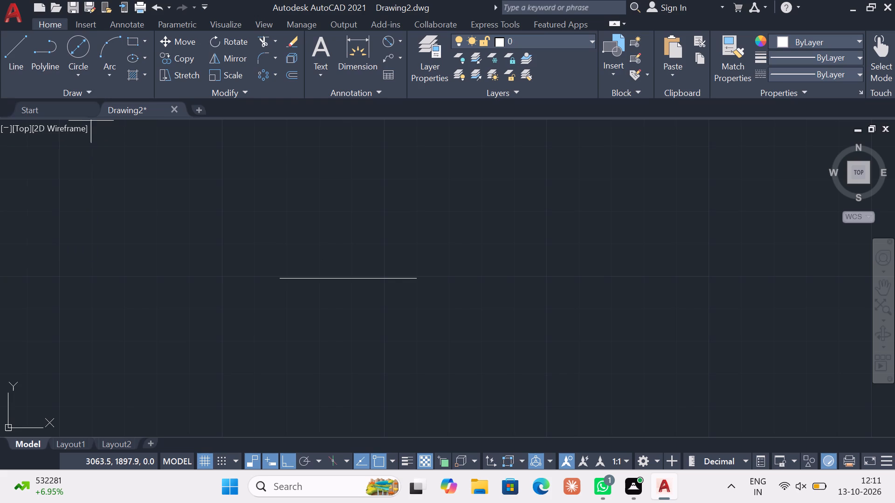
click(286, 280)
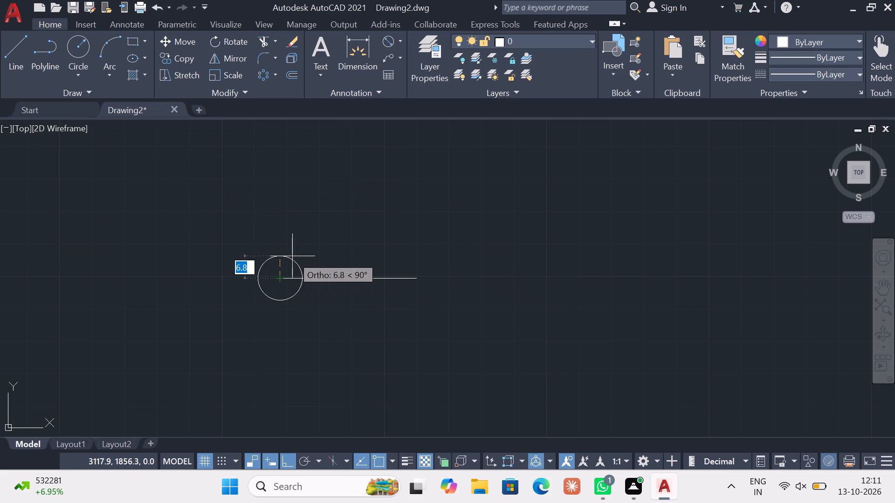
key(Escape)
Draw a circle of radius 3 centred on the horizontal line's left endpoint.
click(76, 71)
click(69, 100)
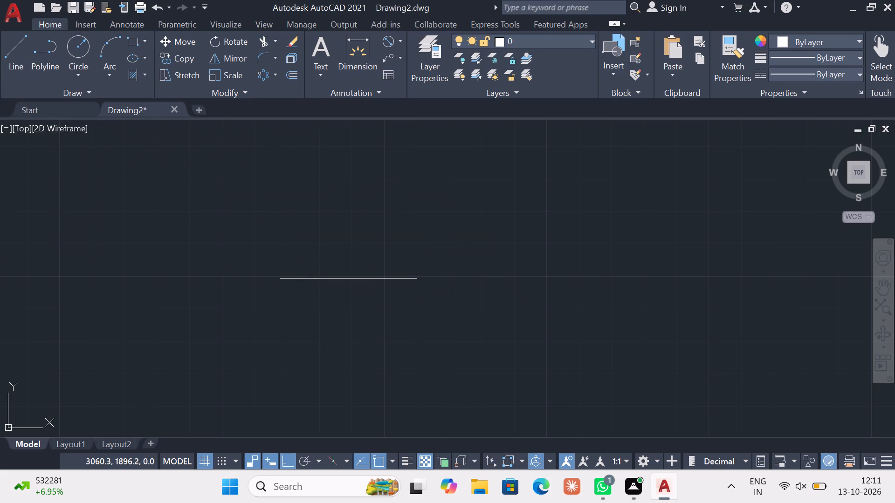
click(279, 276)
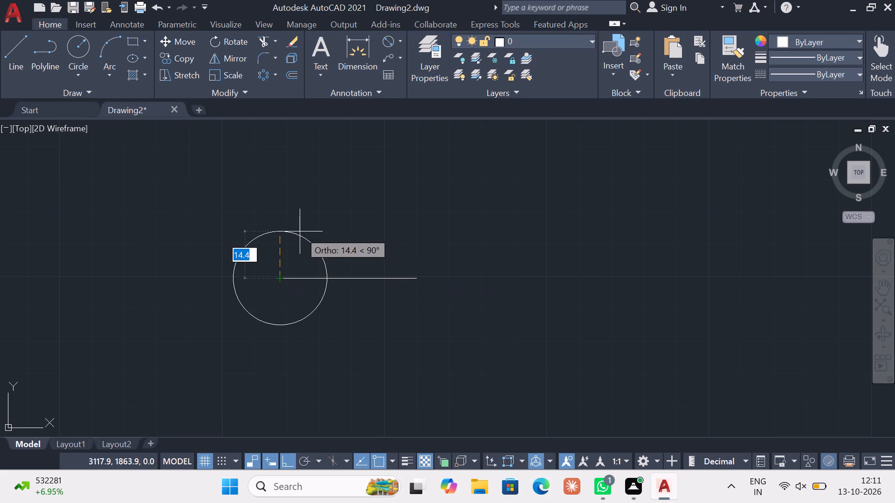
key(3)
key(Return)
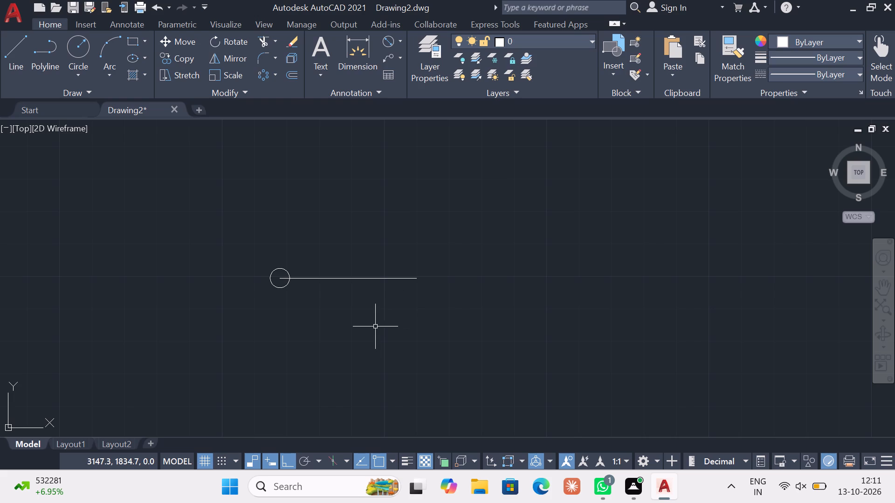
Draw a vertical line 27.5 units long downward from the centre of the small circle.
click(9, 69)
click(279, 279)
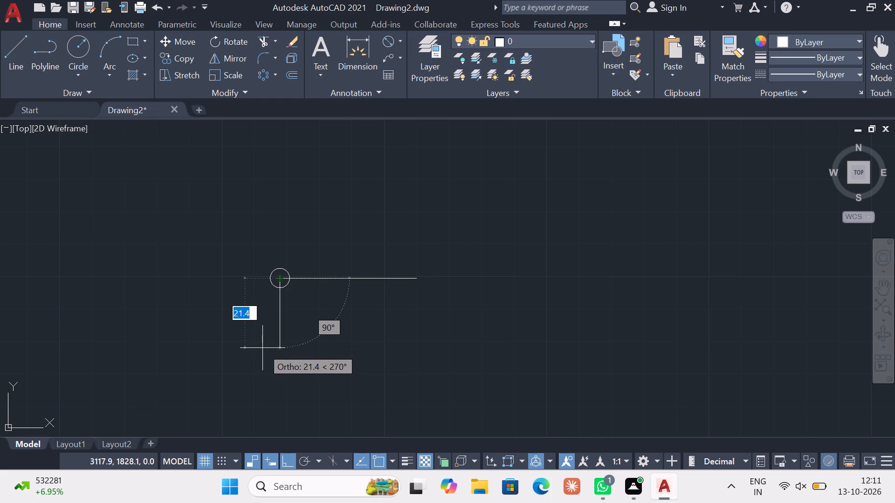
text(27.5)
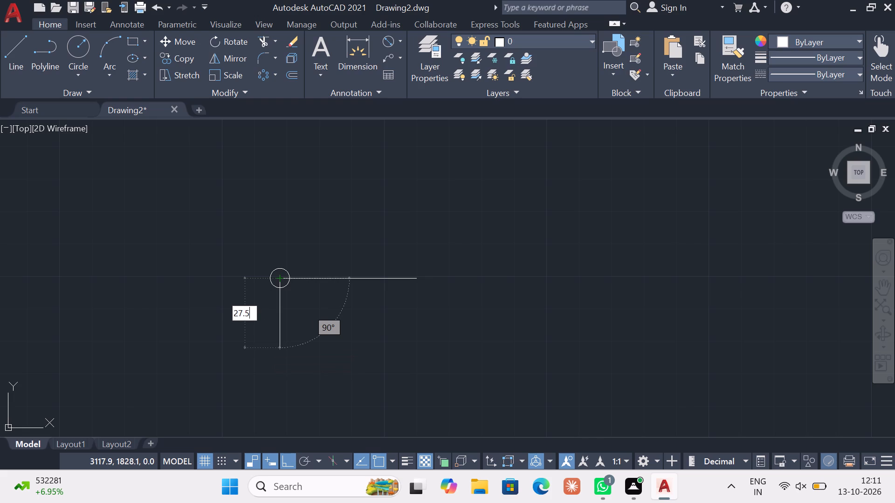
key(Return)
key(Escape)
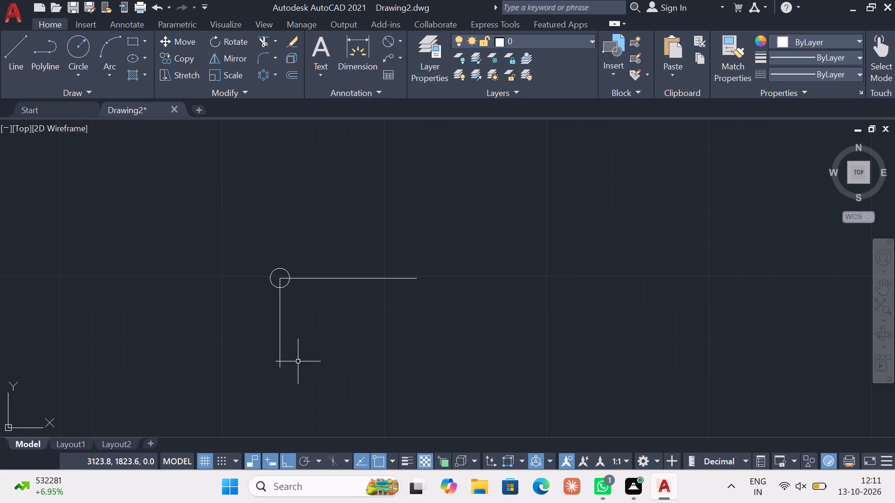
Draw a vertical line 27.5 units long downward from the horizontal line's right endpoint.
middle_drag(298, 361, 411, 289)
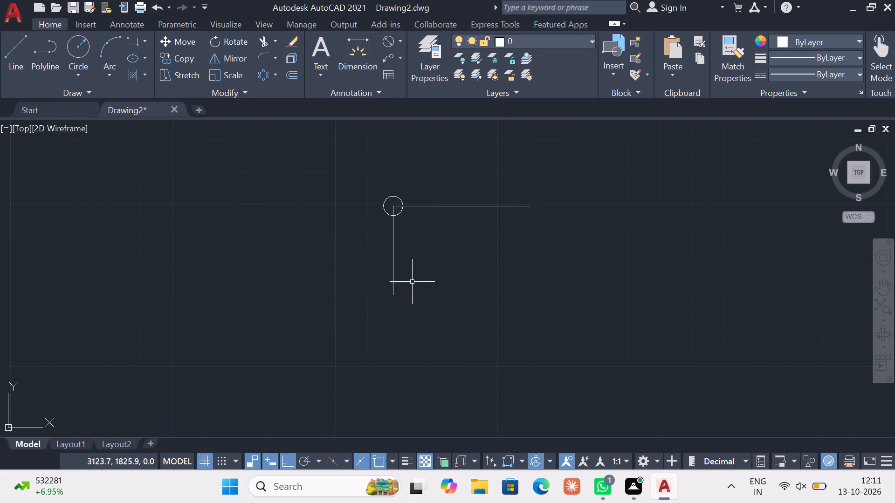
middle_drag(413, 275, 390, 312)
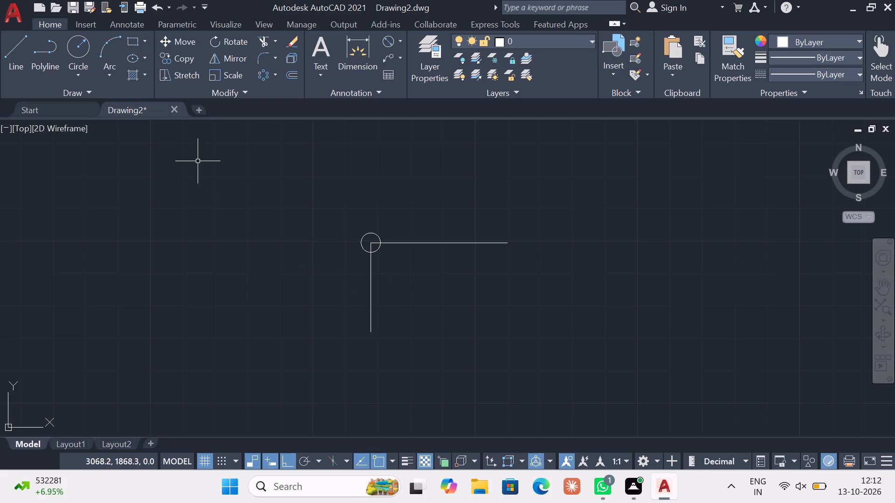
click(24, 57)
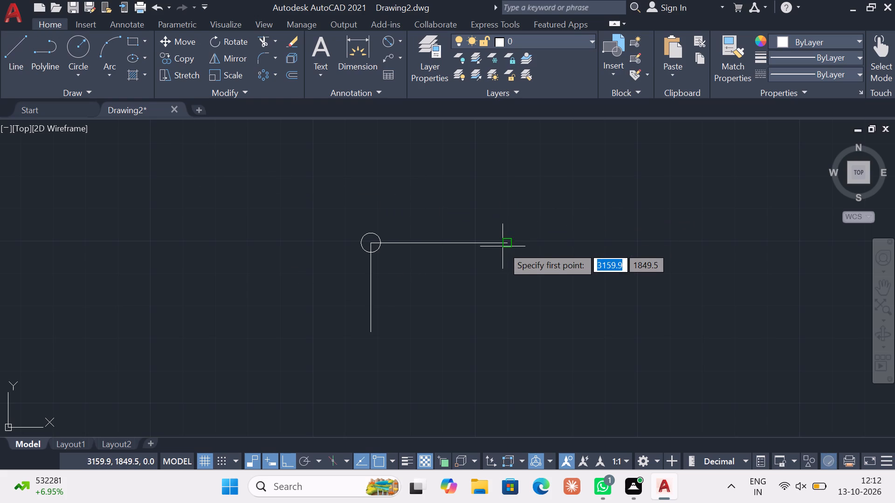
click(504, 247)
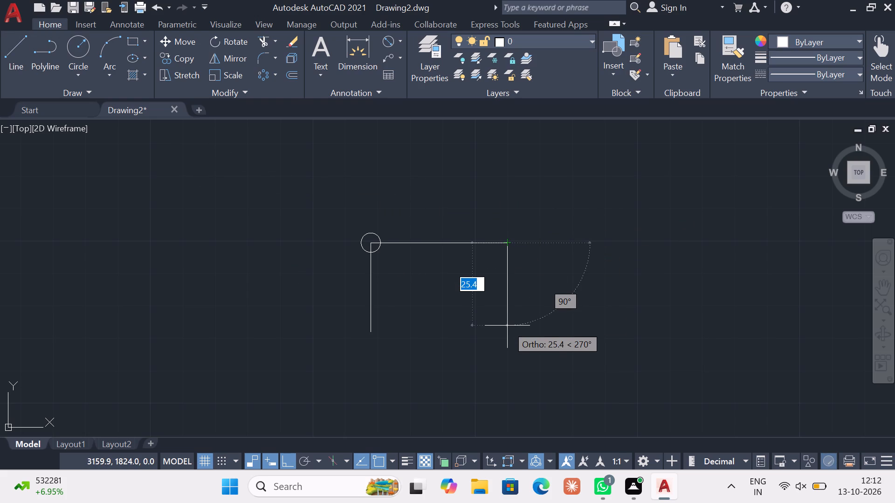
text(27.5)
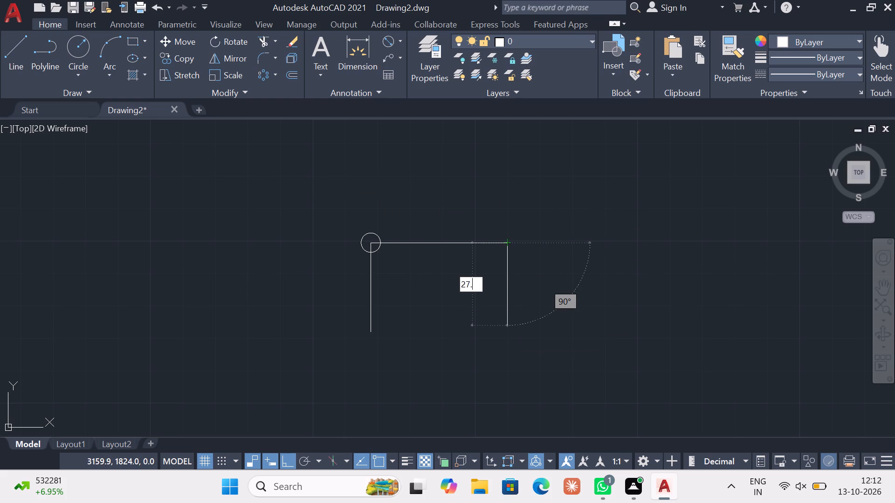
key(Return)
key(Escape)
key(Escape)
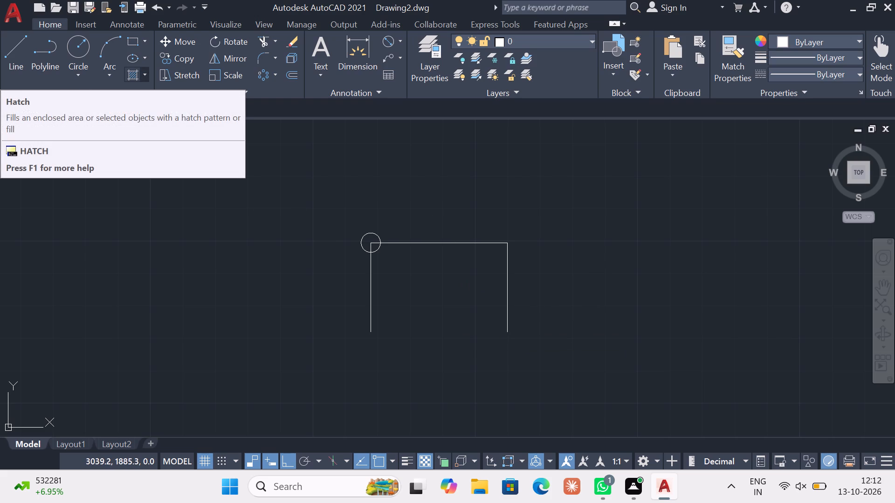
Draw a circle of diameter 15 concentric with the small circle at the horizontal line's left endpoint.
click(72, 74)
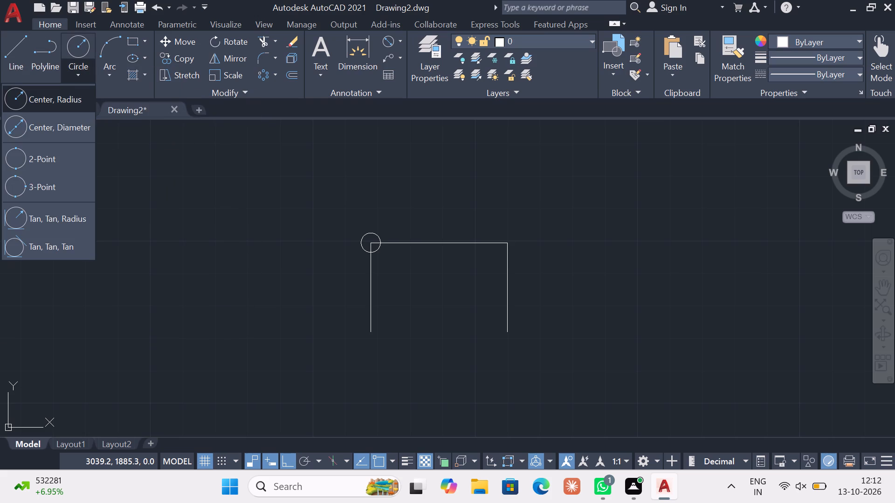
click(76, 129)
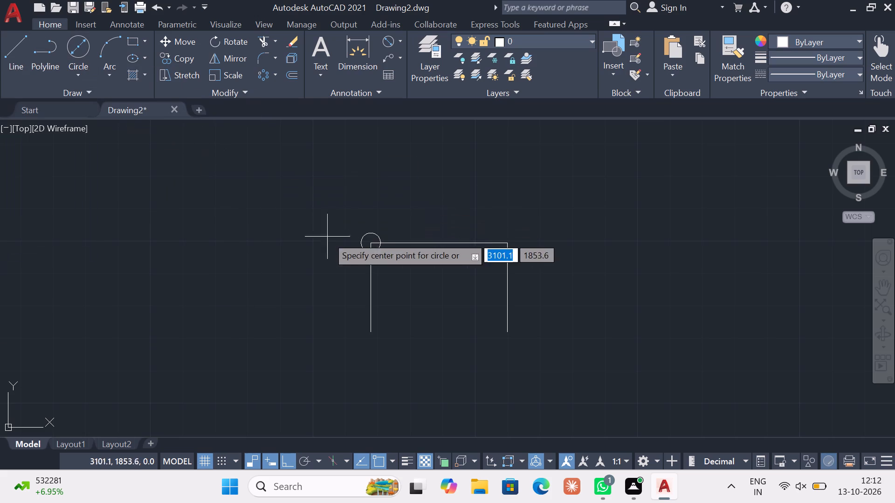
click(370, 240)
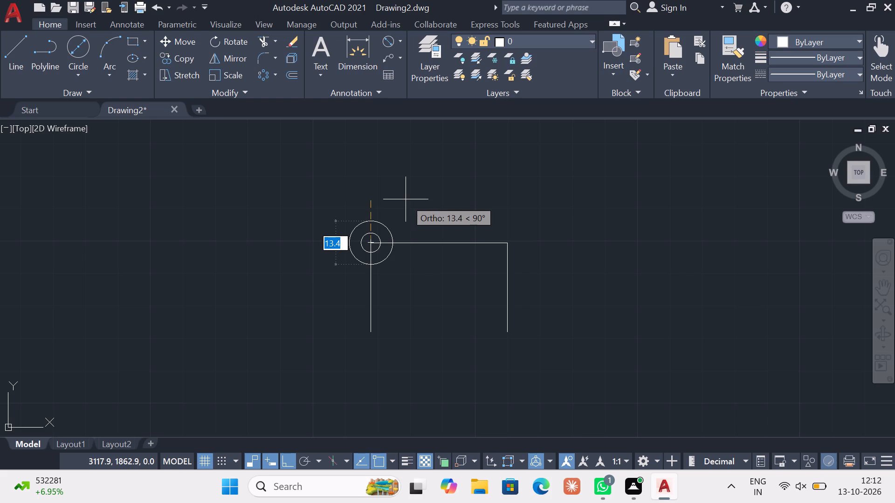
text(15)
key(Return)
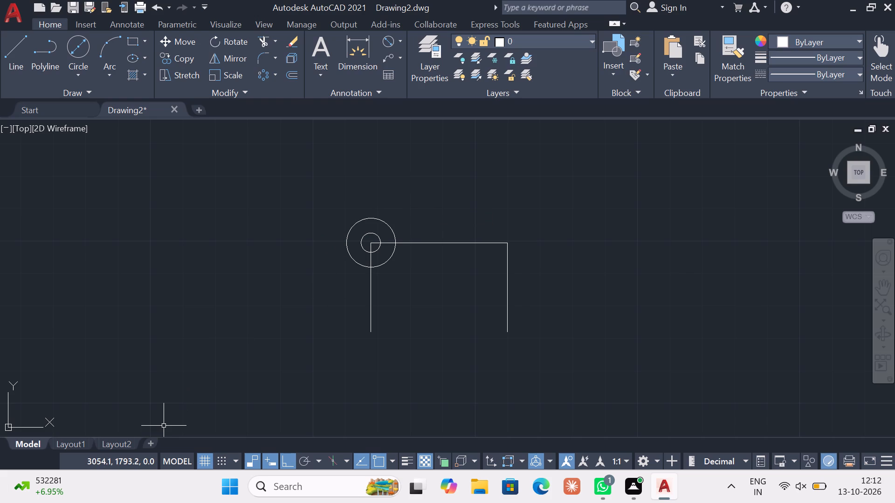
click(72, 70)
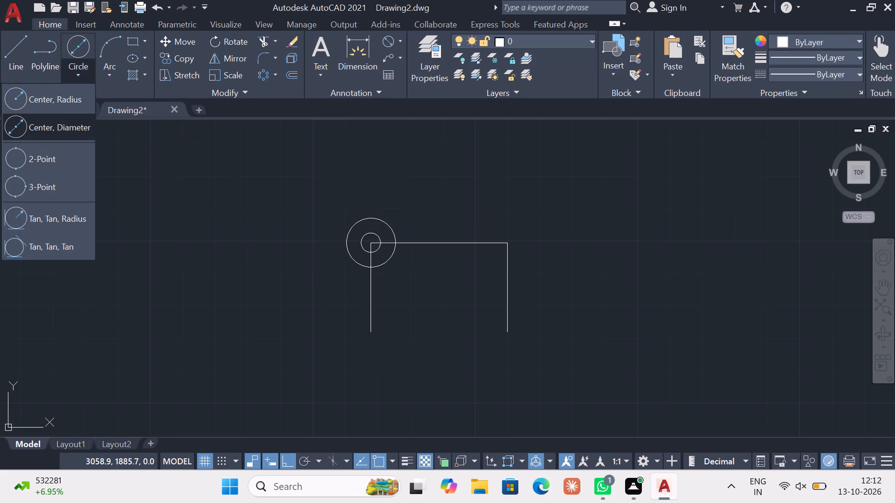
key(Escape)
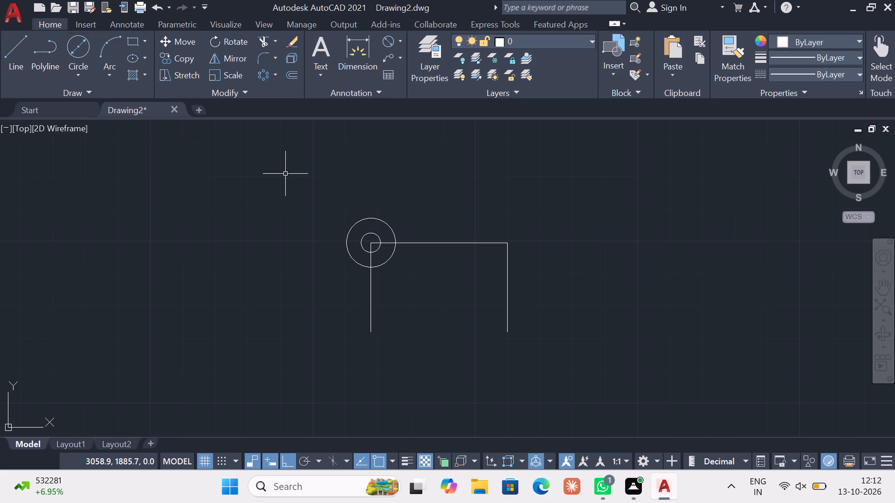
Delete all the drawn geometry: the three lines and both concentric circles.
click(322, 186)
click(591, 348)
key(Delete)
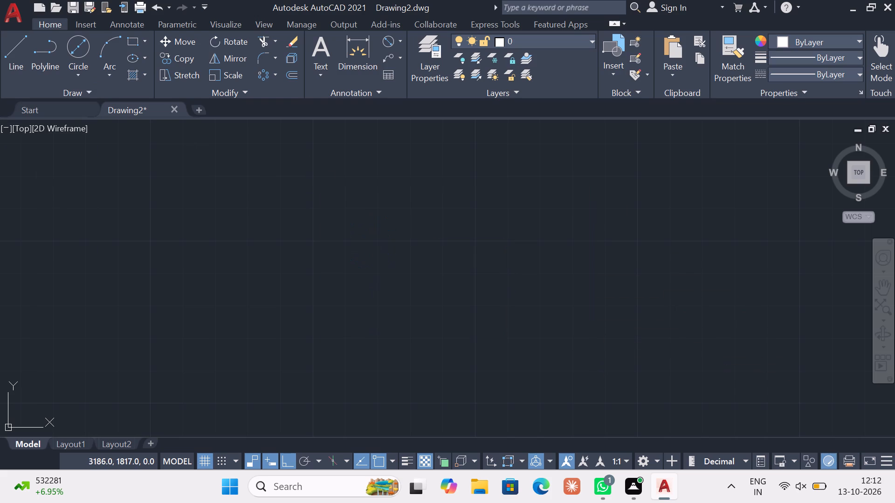
Draw a circle of radius 42 in the middle of the emptied drawing area.
click(63, 74)
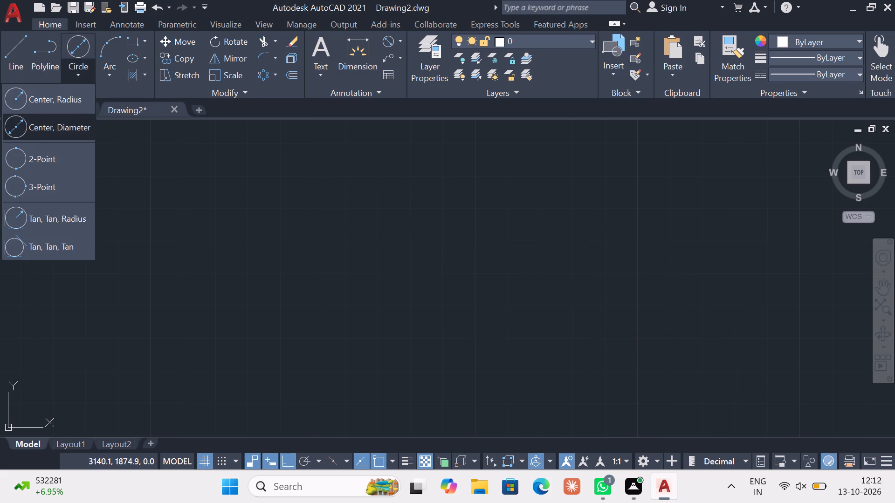
click(52, 97)
click(408, 257)
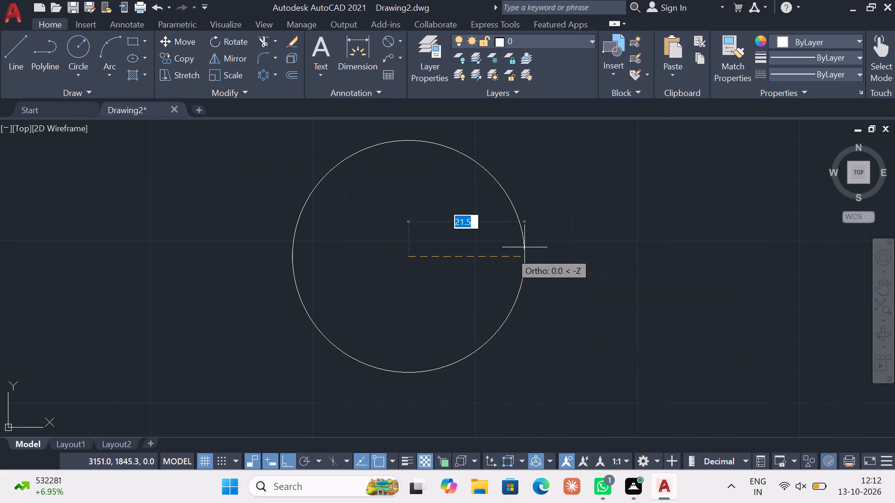
text(42)
key(Return)
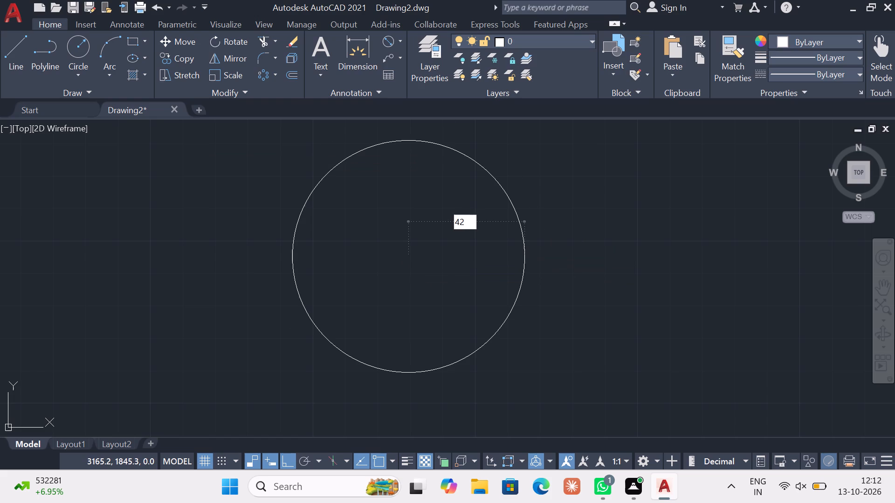
key(Escape)
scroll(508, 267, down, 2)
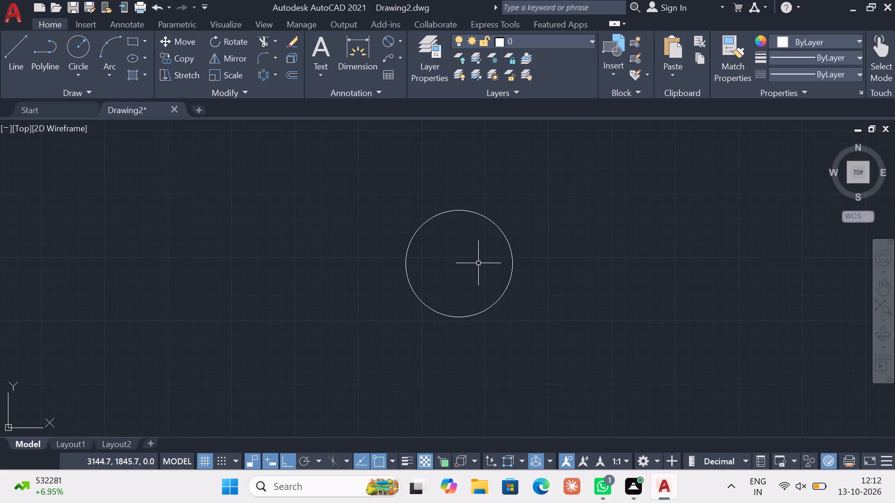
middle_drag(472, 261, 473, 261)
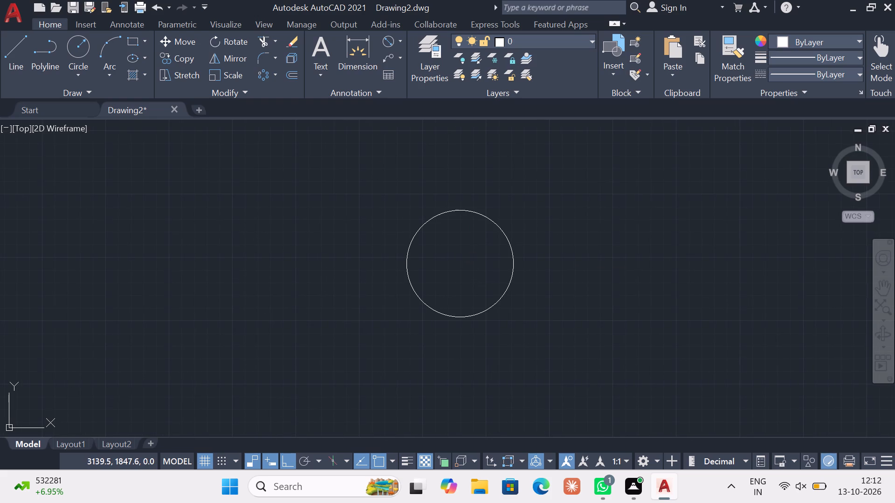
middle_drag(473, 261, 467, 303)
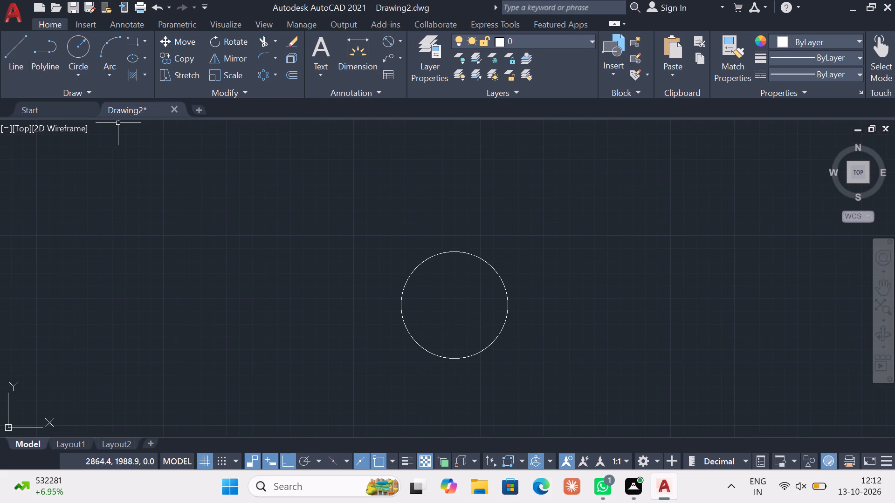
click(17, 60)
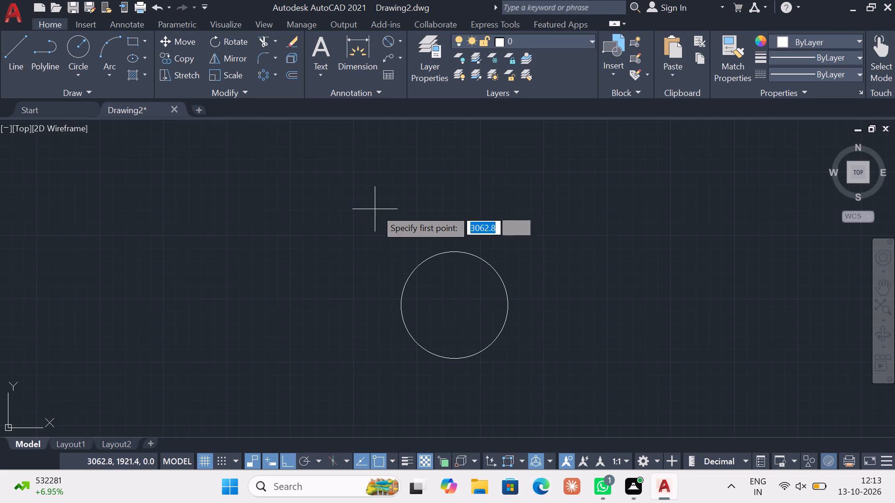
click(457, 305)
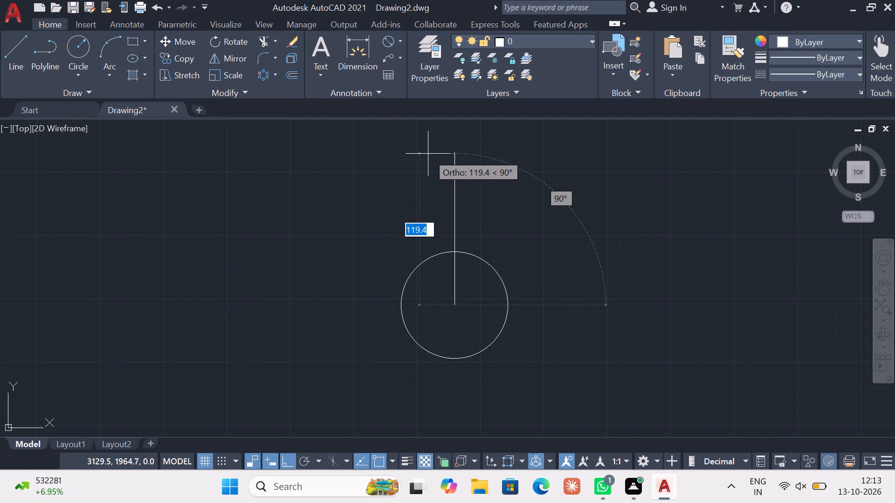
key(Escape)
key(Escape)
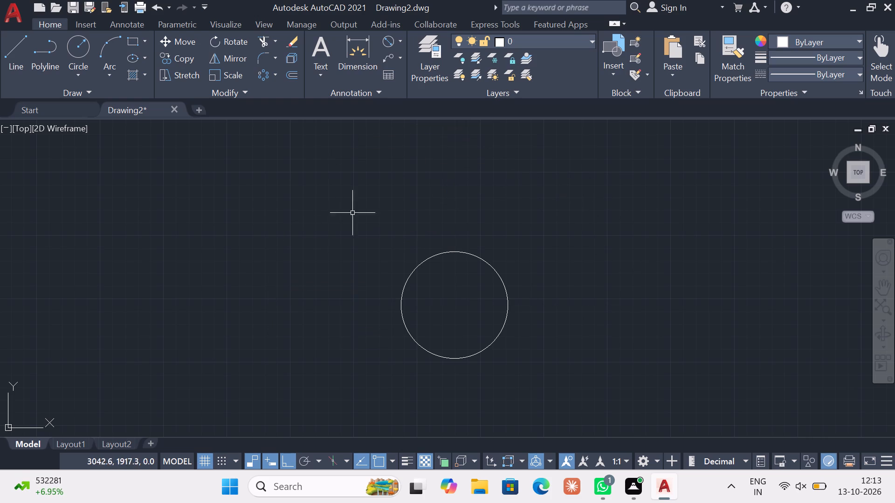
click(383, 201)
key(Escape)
Undo the radius-42 circle and the deletion of the three lines and the two small concentric circles.
key(ctrl+z)
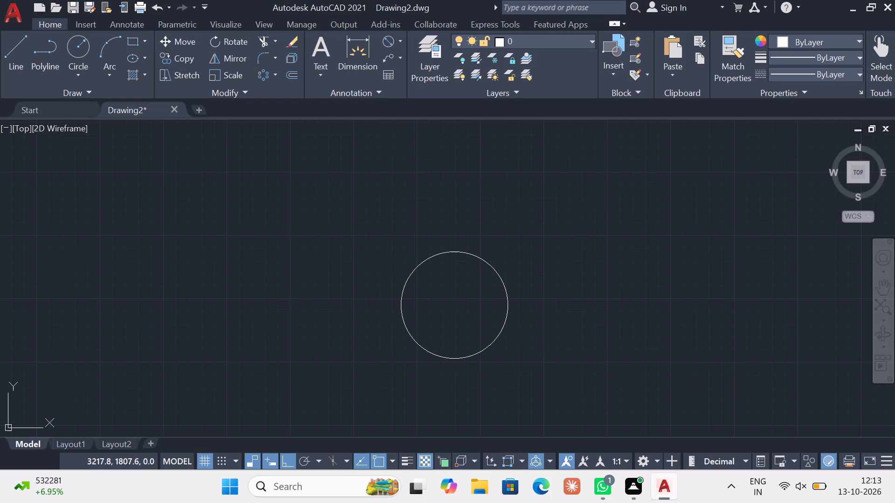
key(ctrl+z)
key(ctrl+z)
key(ctrl+z)
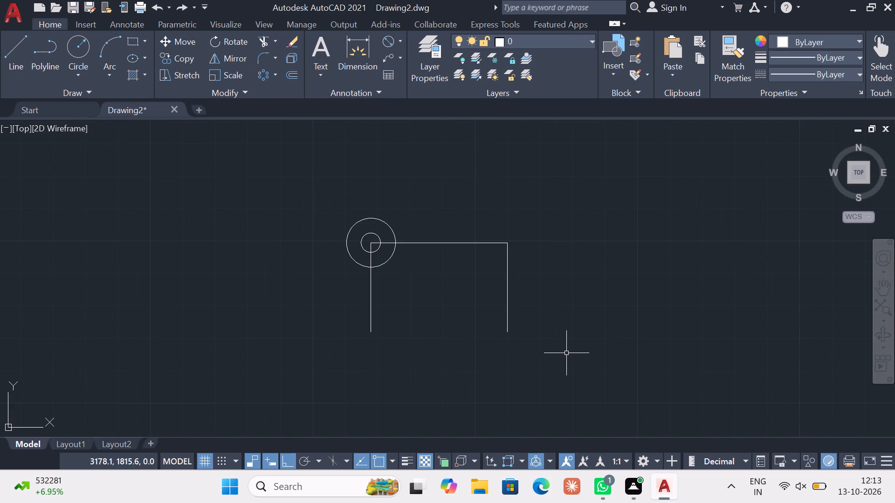
Draw a horizontal line joining the lower endpoints of the two vertical lines to close the rectangle.
click(5, 48)
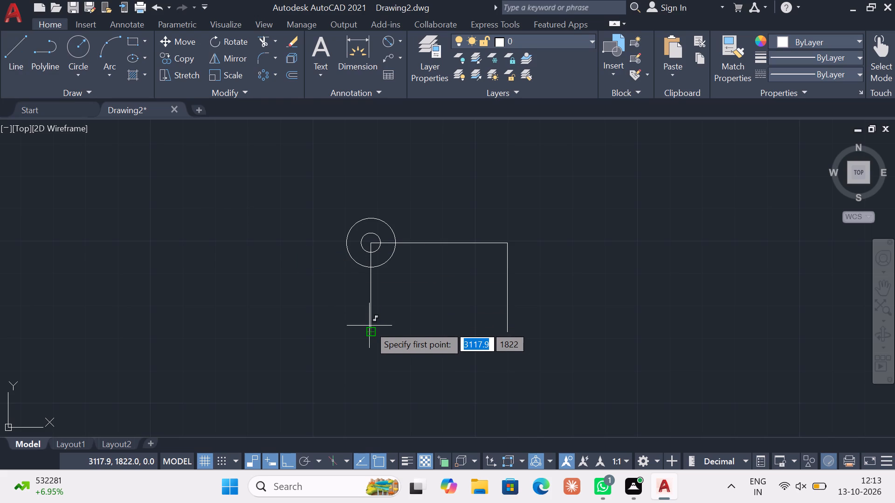
click(370, 331)
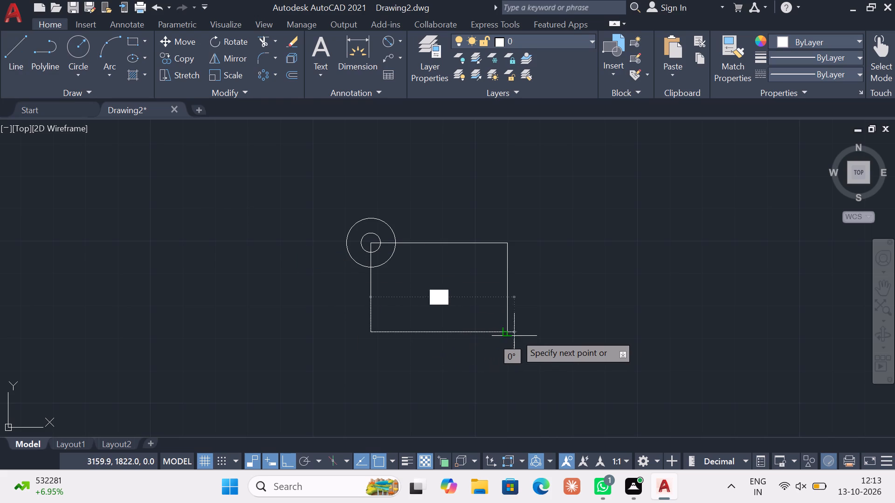
click(509, 333)
key(Escape)
key(Escape)
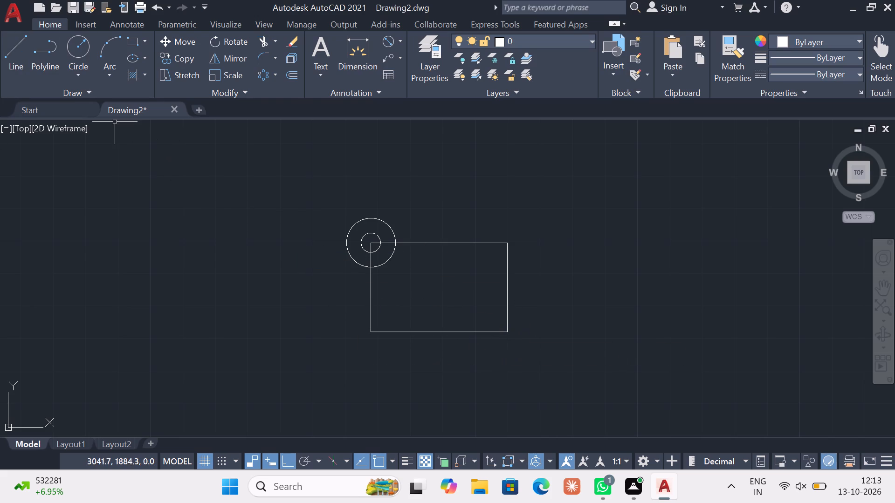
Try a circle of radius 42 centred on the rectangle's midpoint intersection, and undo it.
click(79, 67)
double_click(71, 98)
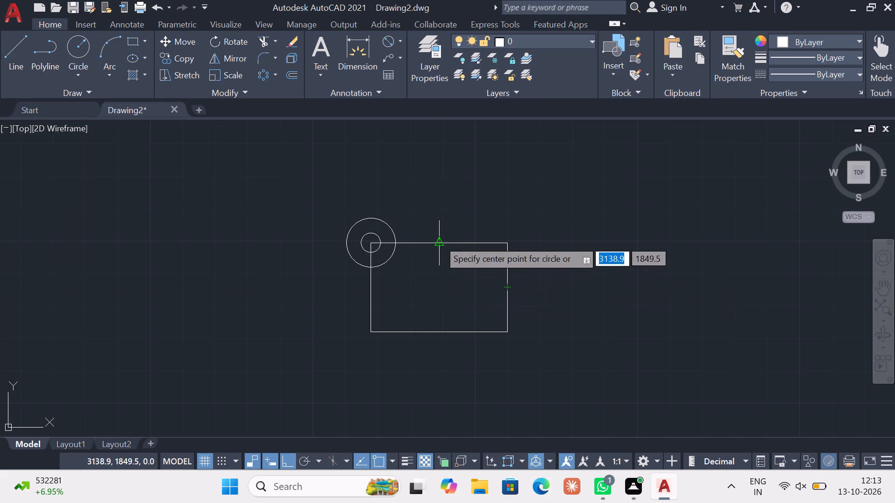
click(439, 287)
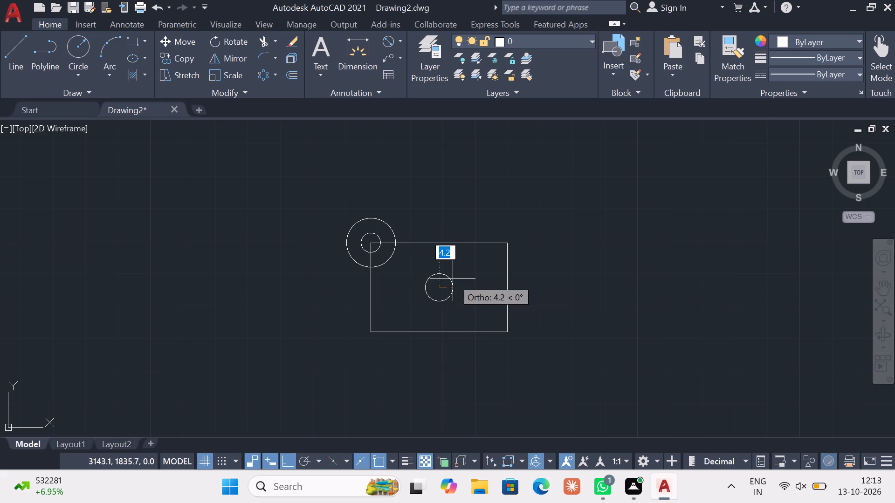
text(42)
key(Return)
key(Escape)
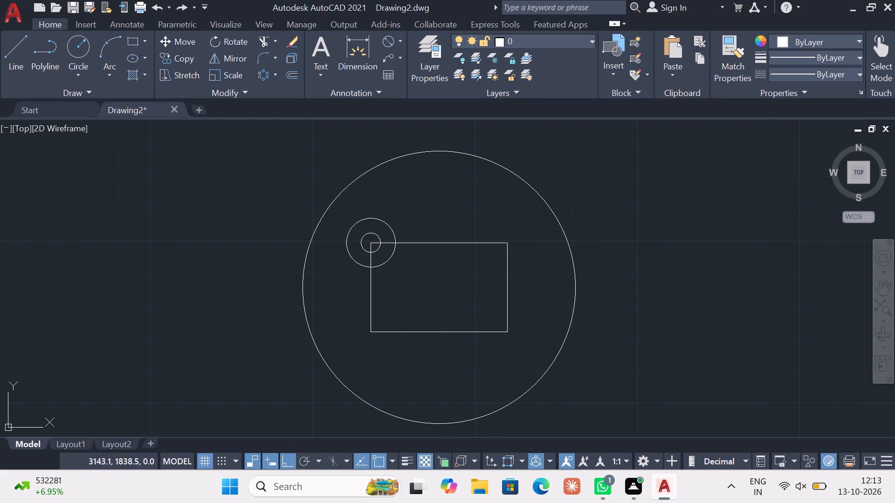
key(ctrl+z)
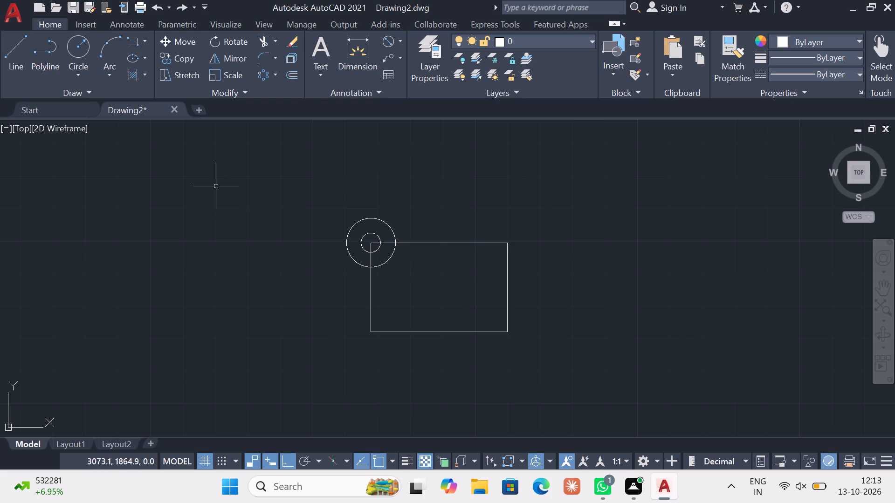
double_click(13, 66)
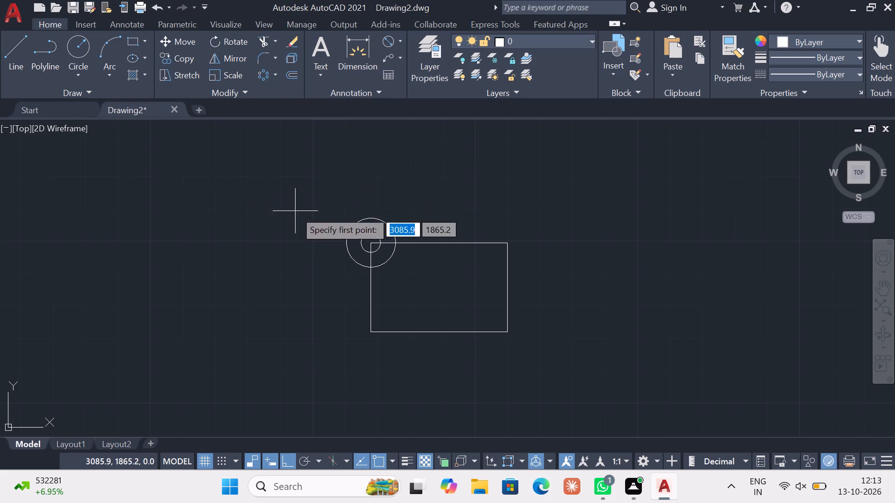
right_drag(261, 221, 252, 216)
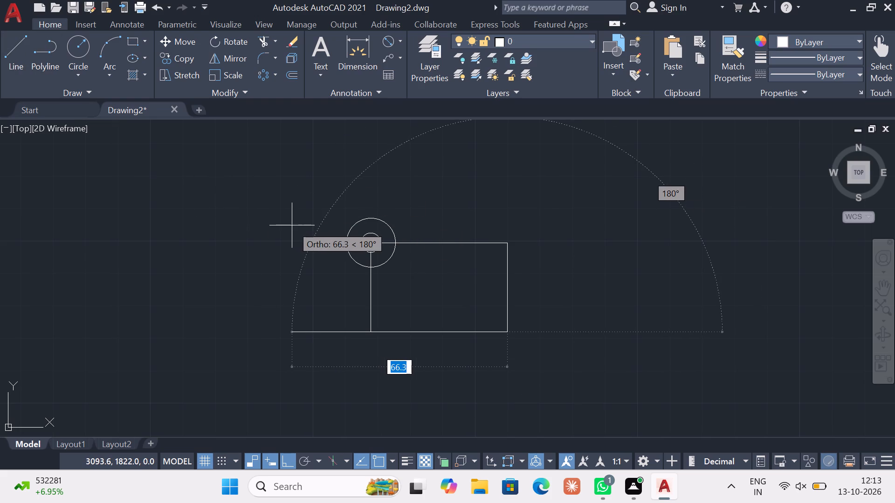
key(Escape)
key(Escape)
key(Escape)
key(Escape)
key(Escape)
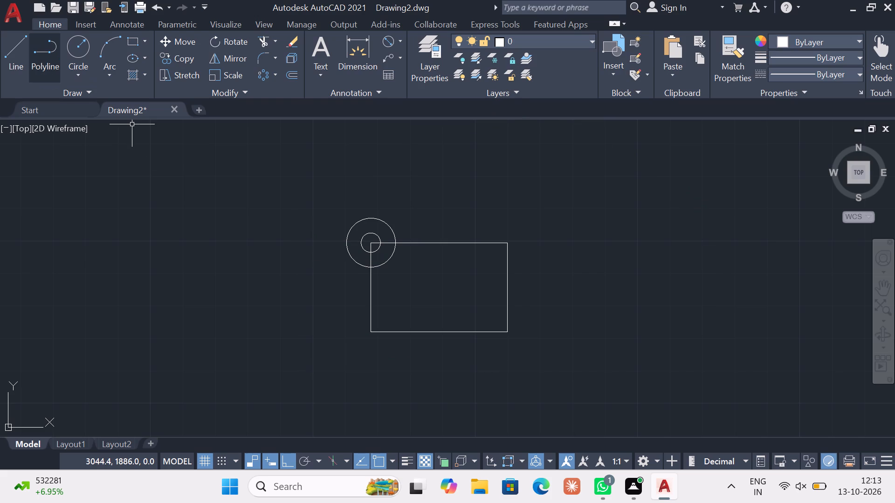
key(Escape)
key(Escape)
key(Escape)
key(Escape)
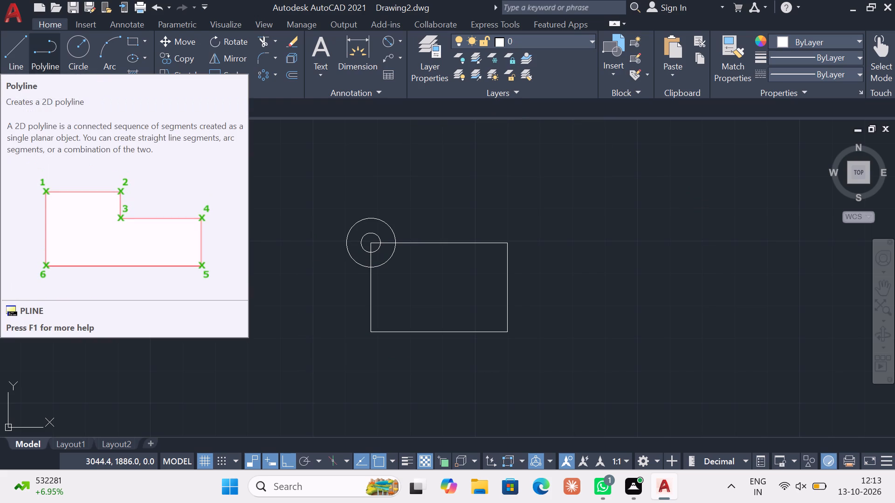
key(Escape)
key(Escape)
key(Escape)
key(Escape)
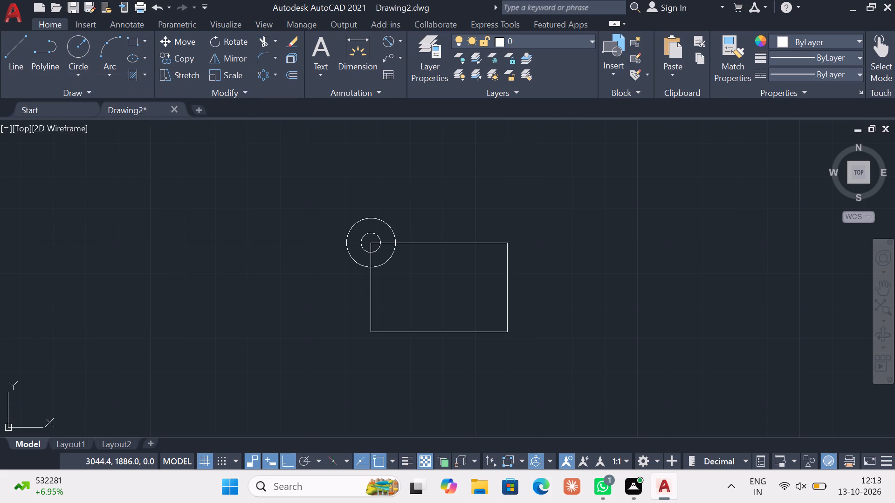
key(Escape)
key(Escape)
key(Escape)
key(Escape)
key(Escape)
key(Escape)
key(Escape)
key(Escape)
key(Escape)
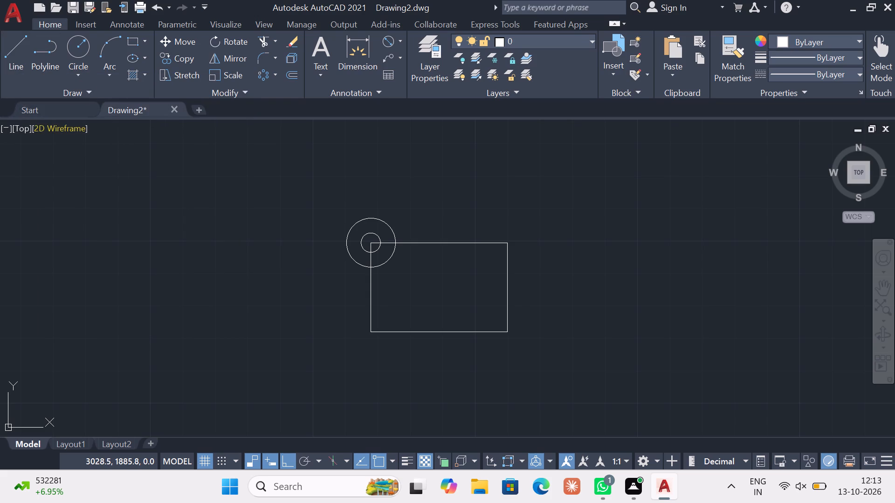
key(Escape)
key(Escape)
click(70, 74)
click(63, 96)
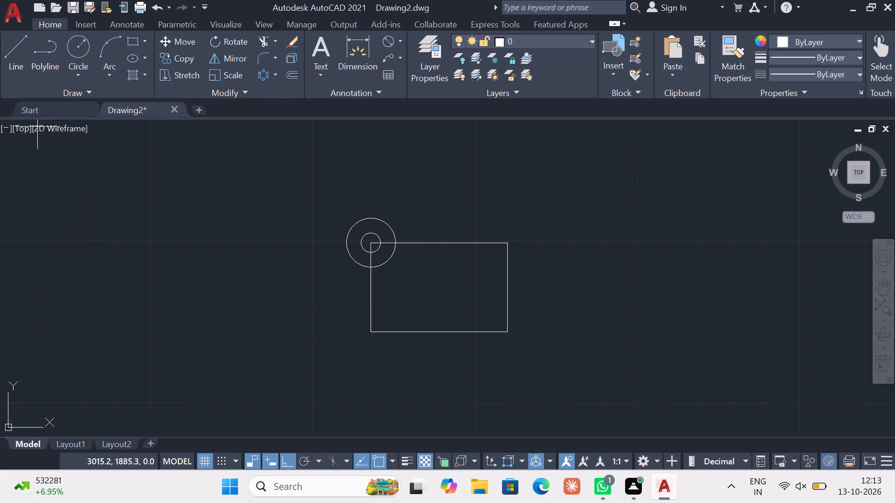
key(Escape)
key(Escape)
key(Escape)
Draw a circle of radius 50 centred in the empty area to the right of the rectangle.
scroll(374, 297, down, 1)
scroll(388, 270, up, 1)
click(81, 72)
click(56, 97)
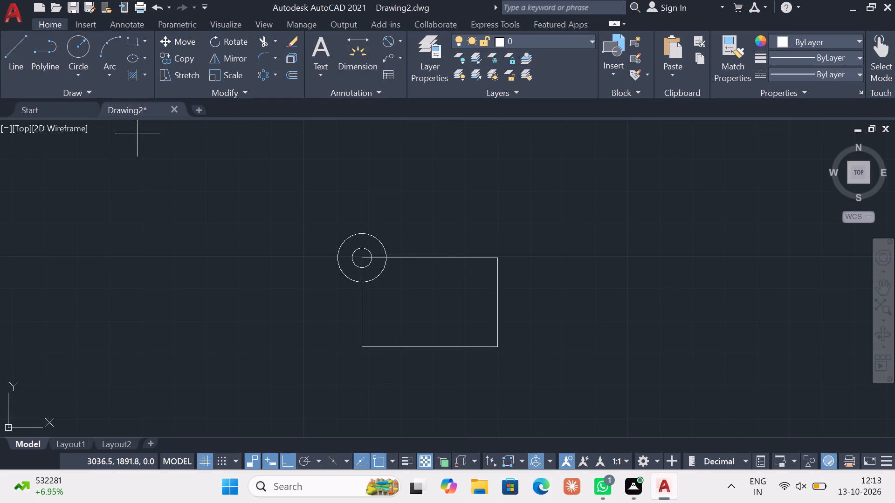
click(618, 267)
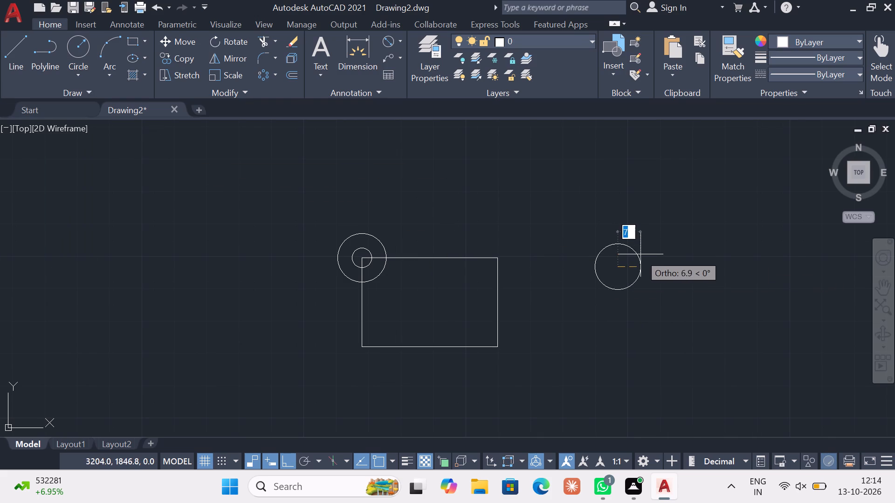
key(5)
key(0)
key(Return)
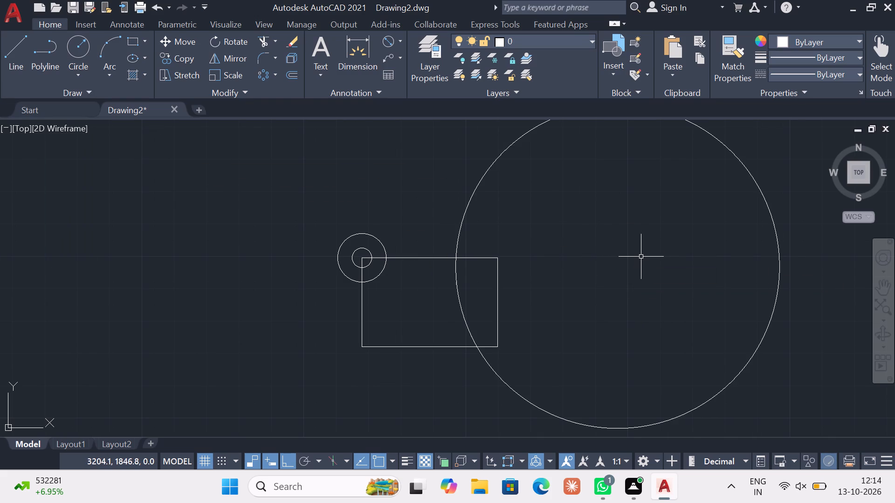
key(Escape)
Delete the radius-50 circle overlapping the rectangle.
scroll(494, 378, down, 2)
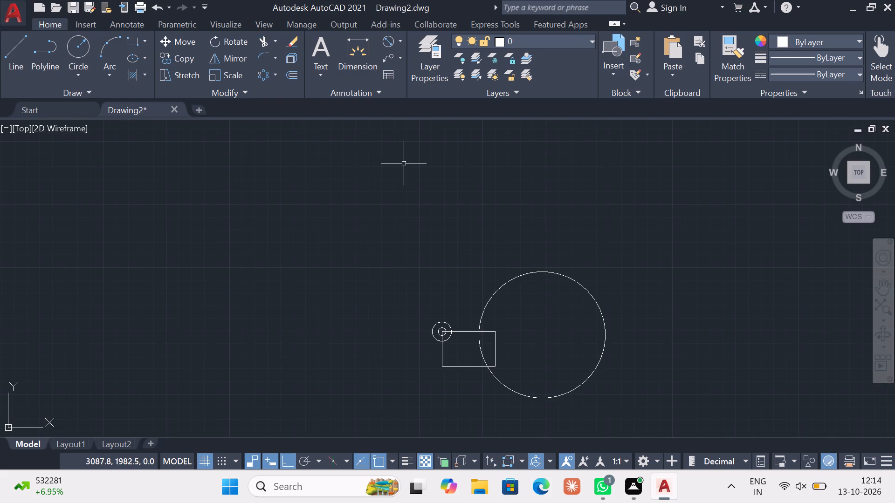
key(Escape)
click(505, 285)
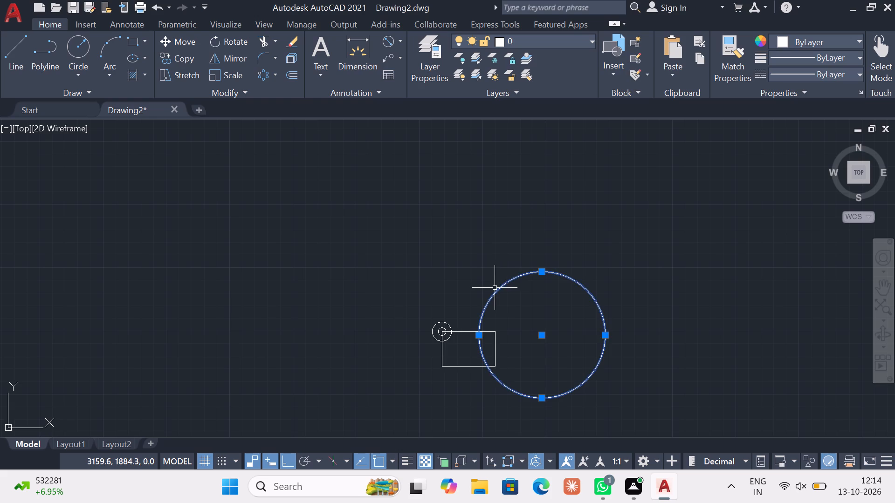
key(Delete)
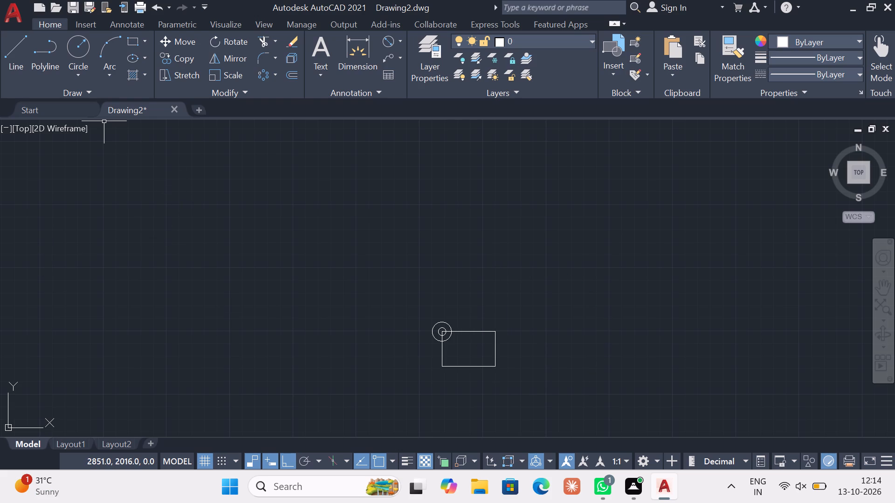
Draw a circle of radius 42 in the empty area to the right of the rectangle, clear of it.
click(82, 75)
click(69, 102)
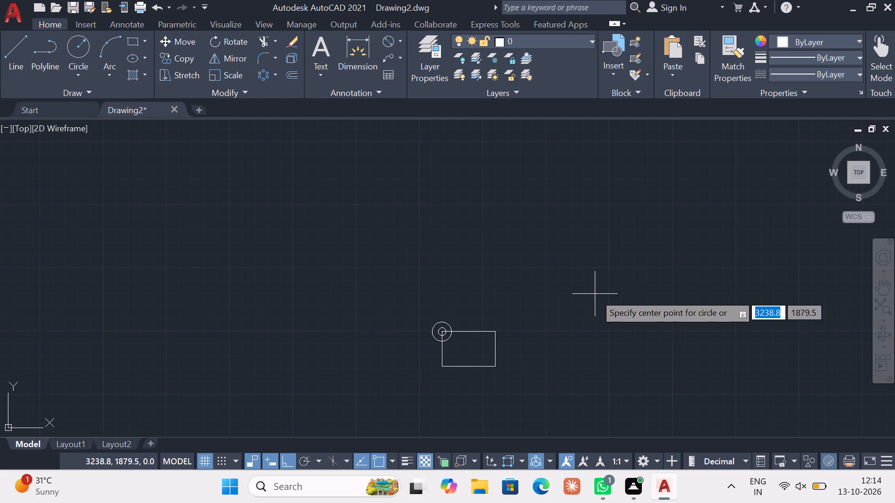
middle_drag(595, 294, 427, 293)
click(472, 294)
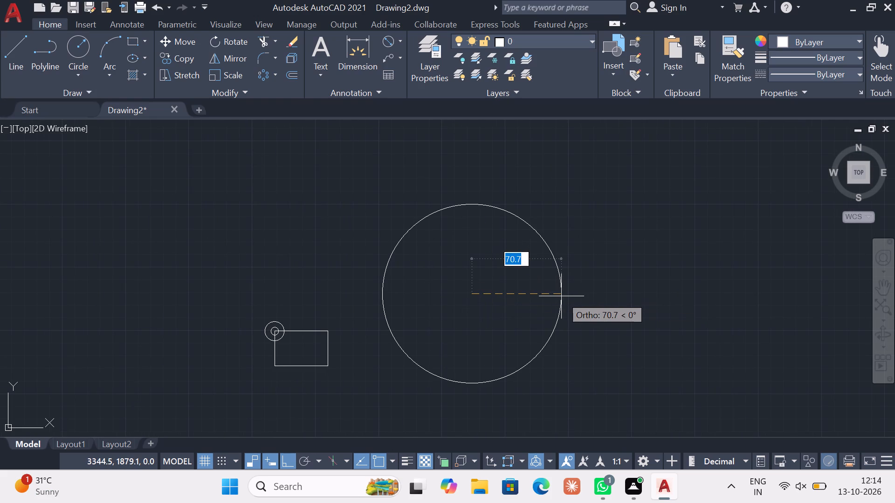
text(42)
key(Return)
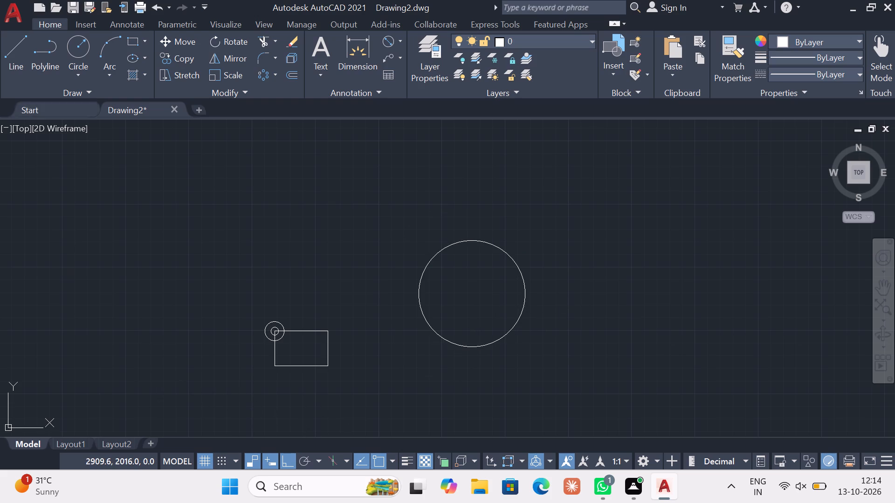
Draw a circle of radius 50 concentric with the radius-42 circle.
click(90, 74)
click(59, 92)
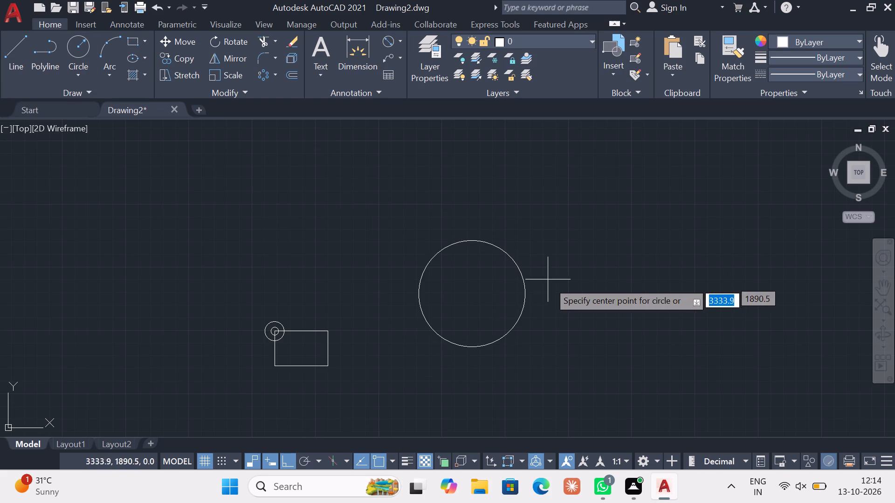
click(472, 290)
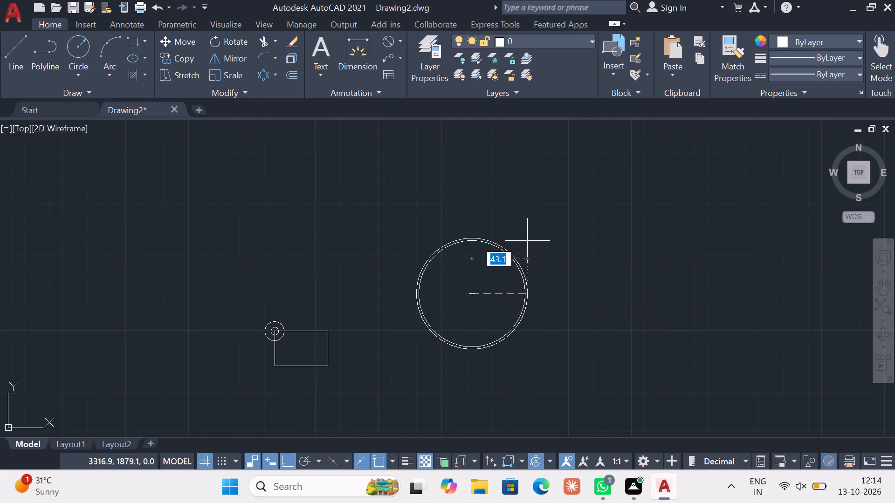
text(50)
key(Return)
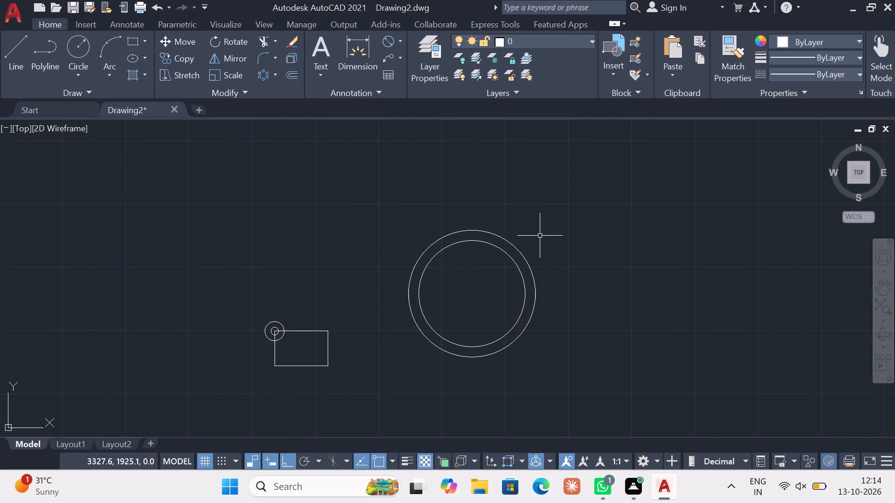
key(Escape)
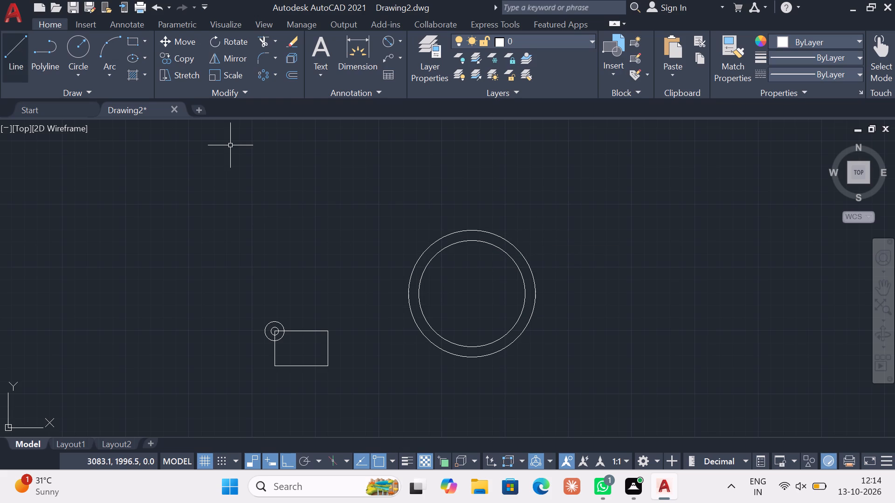
Draw connected lines from the outer circle's top quadrant to the shared centre and out to its right quadrant.
click(8, 55)
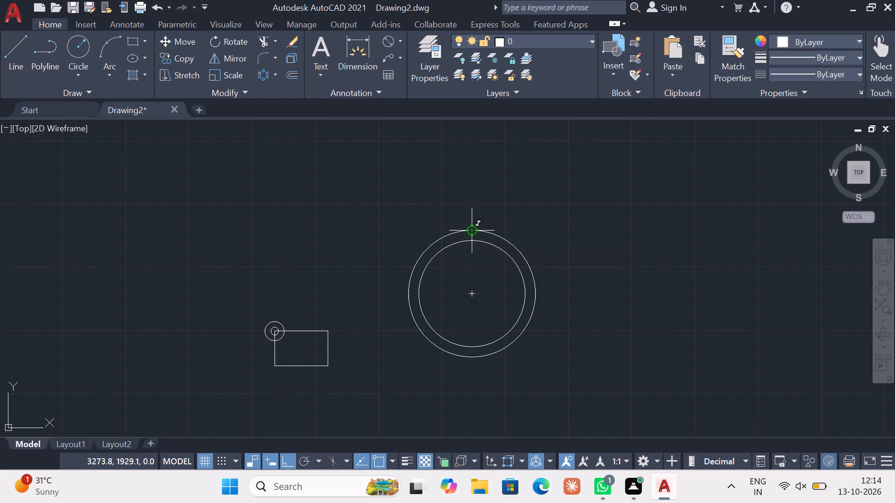
click(473, 231)
click(470, 293)
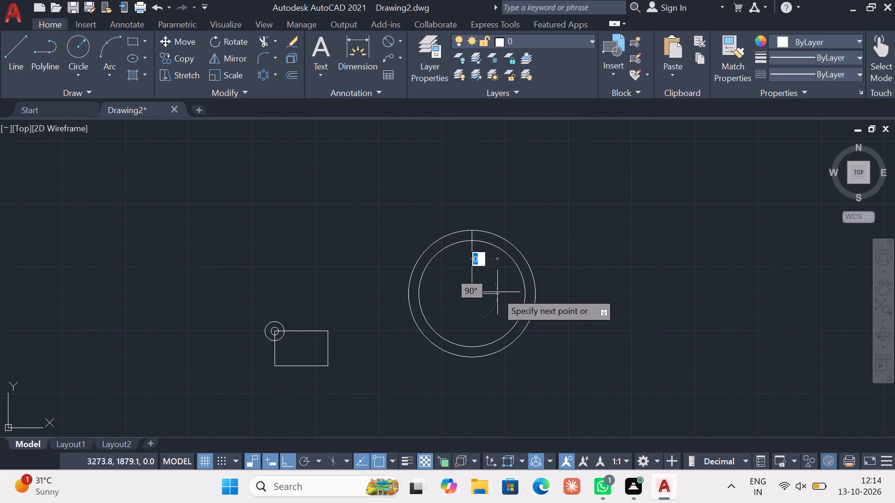
click(536, 292)
key(Escape)
key(Escape)
key(Escape)
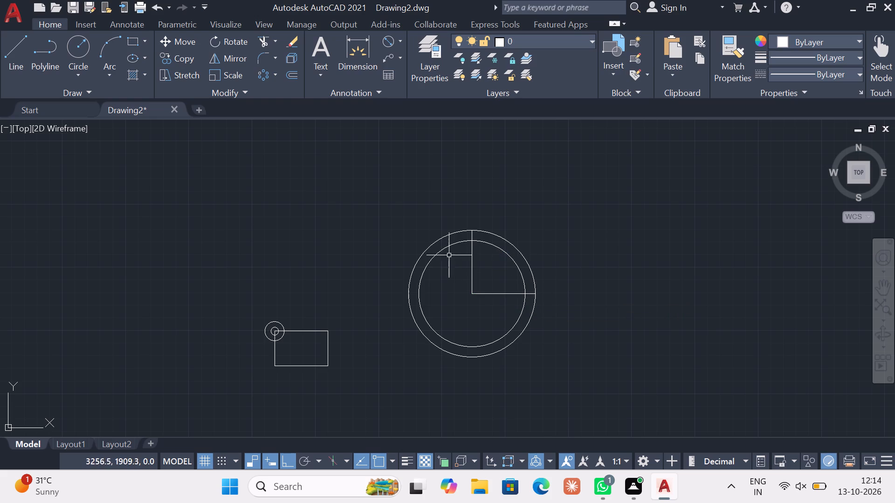
key(Escape)
key(Escape)
key(Escape)
Draw lines from the shared centre to the outer circle's left and bottom quadrants, completing the crosshair.
click(14, 58)
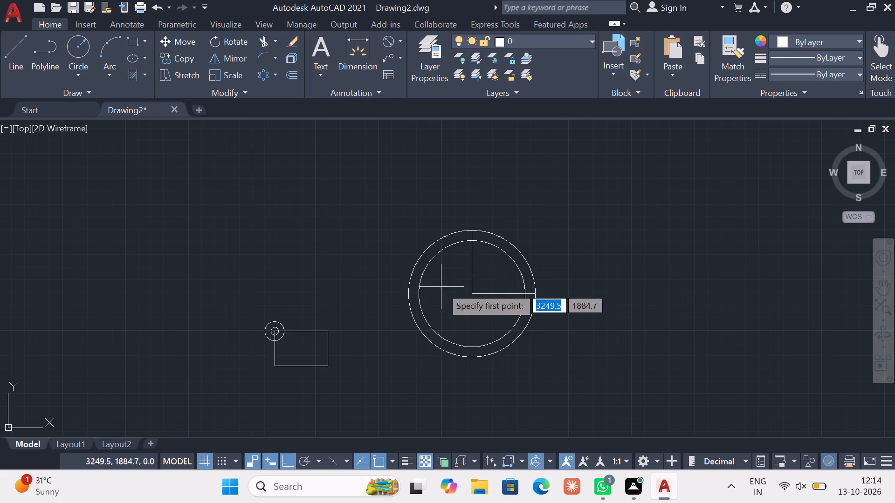
click(468, 291)
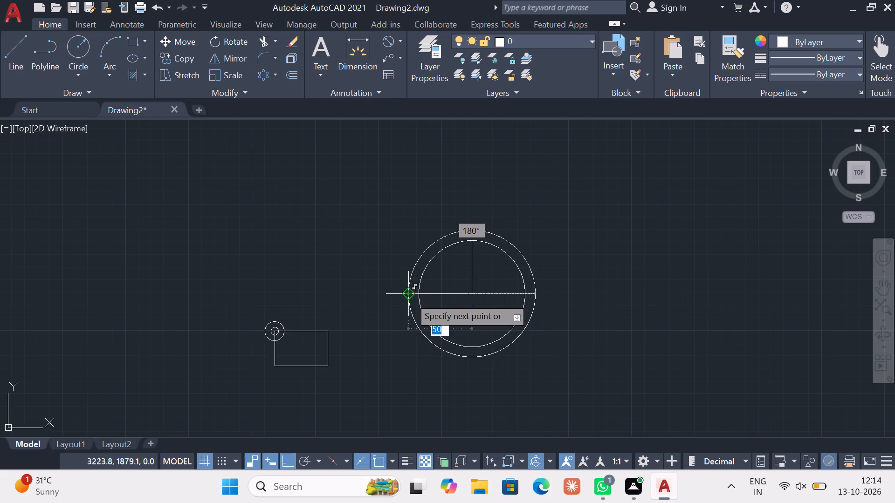
click(410, 297)
key(Escape)
click(11, 65)
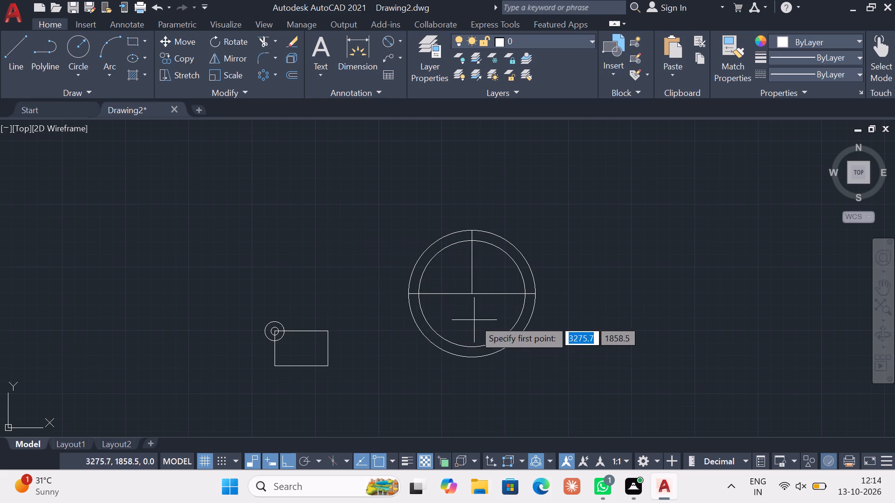
click(472, 291)
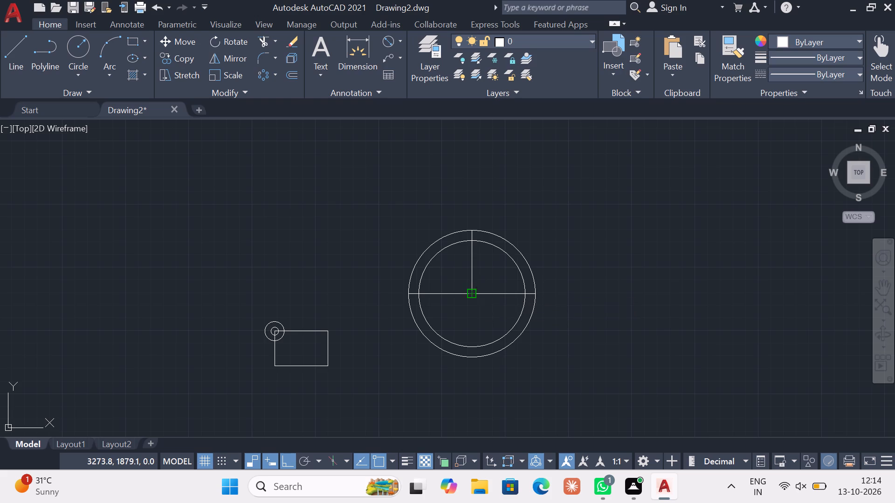
click(475, 360)
key(Escape)
key(Escape)
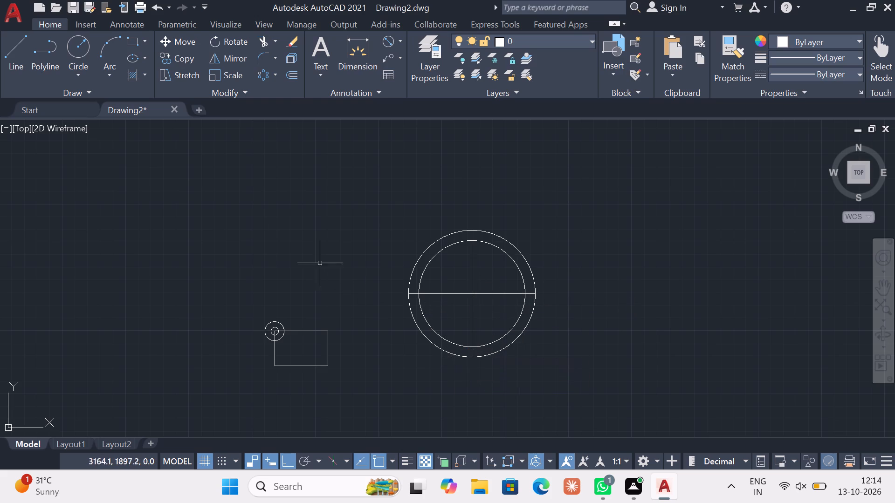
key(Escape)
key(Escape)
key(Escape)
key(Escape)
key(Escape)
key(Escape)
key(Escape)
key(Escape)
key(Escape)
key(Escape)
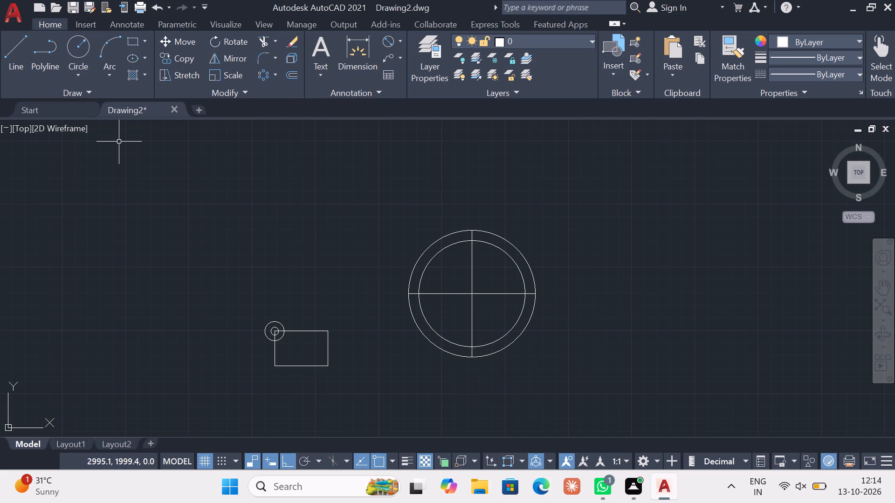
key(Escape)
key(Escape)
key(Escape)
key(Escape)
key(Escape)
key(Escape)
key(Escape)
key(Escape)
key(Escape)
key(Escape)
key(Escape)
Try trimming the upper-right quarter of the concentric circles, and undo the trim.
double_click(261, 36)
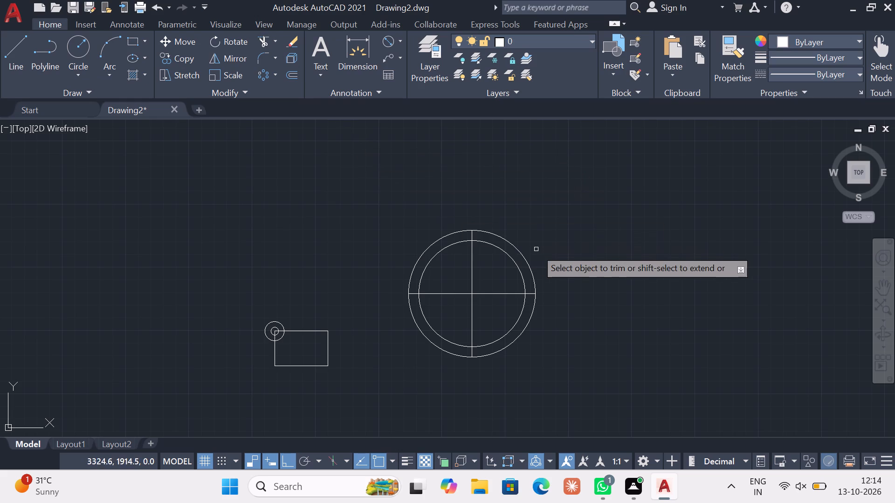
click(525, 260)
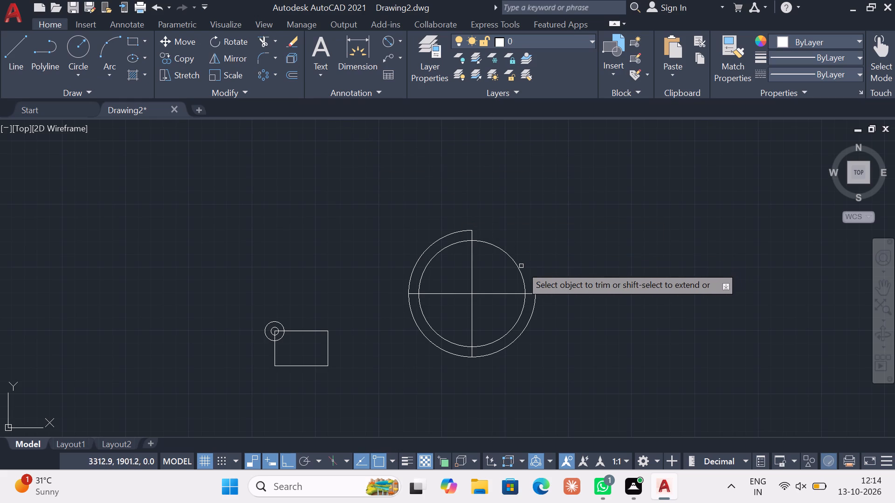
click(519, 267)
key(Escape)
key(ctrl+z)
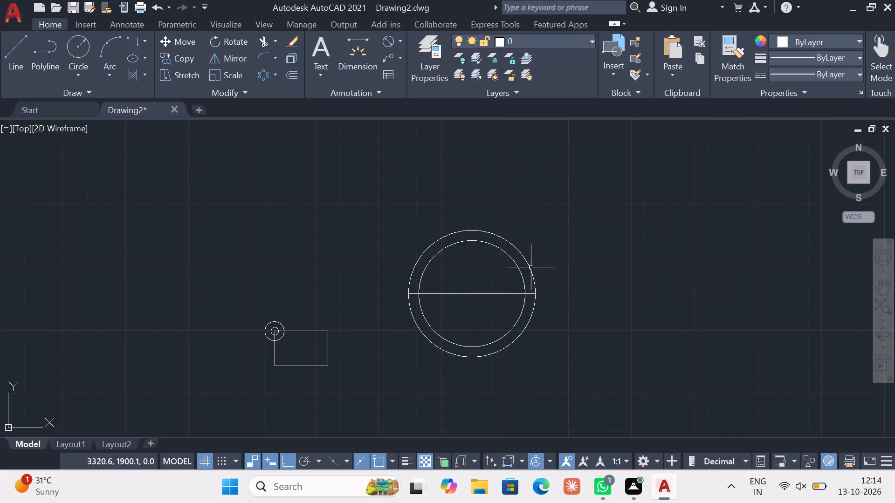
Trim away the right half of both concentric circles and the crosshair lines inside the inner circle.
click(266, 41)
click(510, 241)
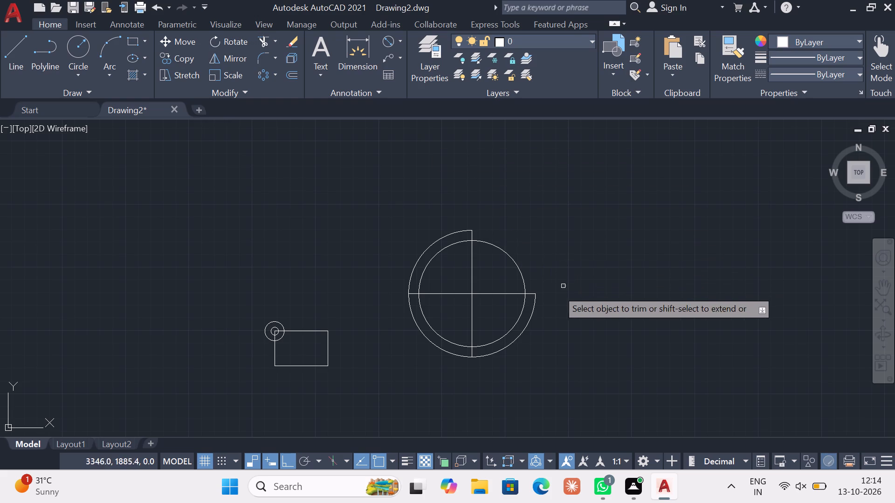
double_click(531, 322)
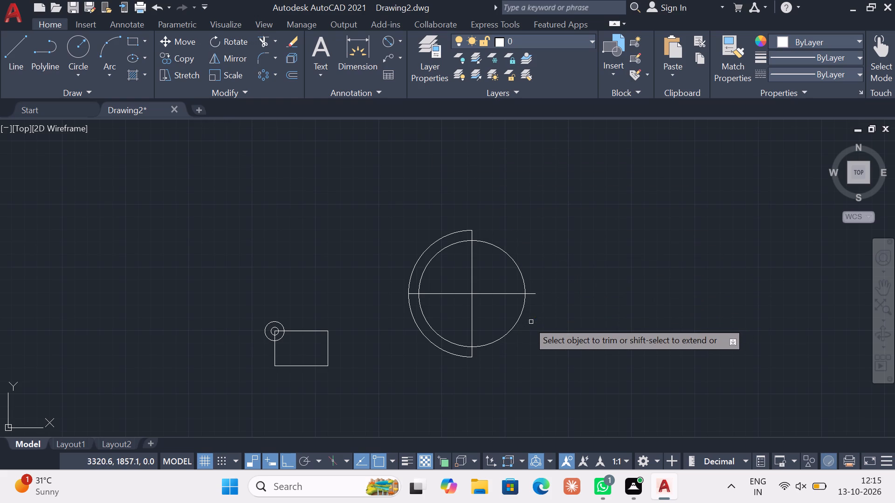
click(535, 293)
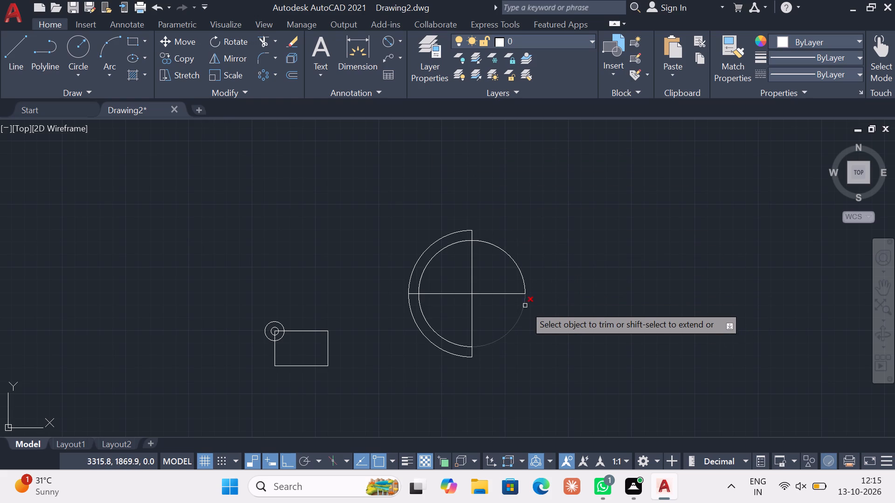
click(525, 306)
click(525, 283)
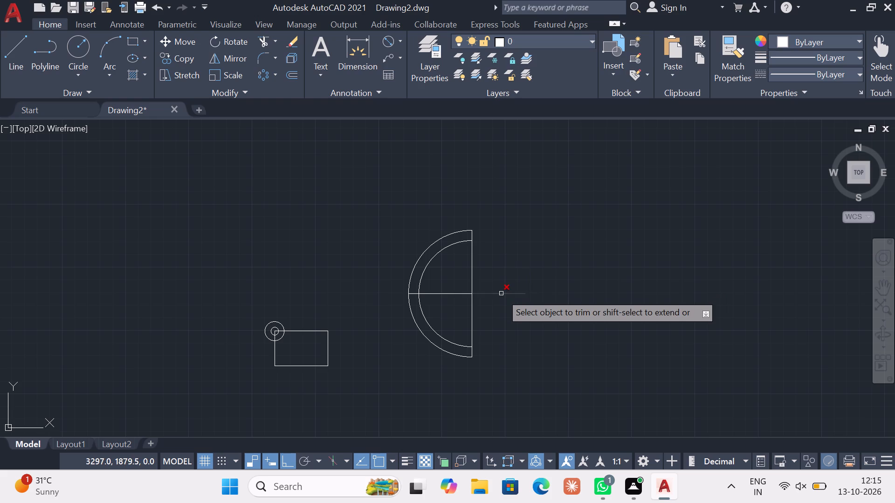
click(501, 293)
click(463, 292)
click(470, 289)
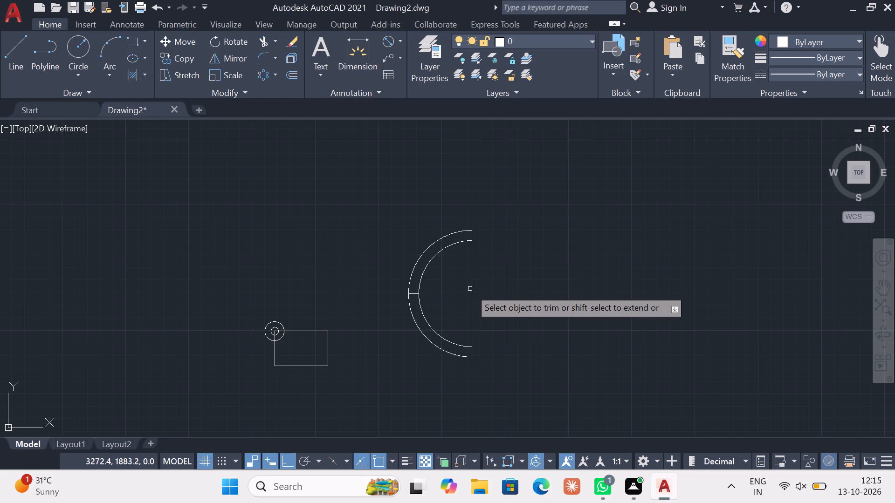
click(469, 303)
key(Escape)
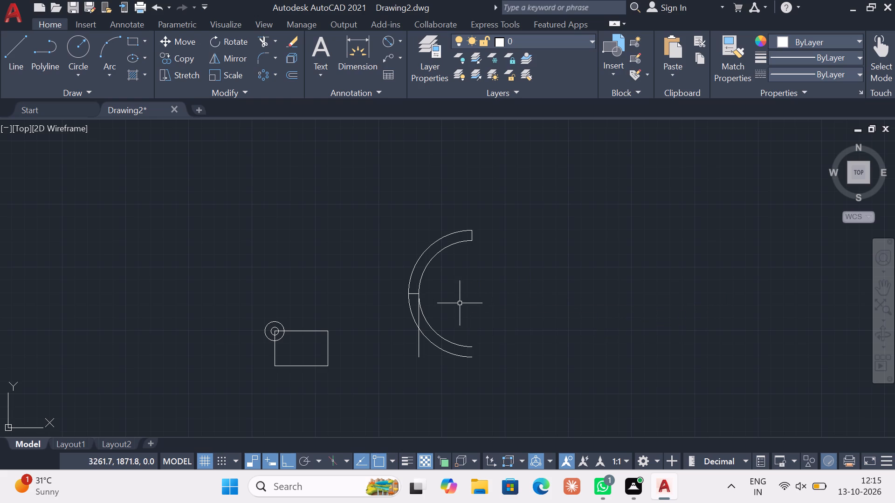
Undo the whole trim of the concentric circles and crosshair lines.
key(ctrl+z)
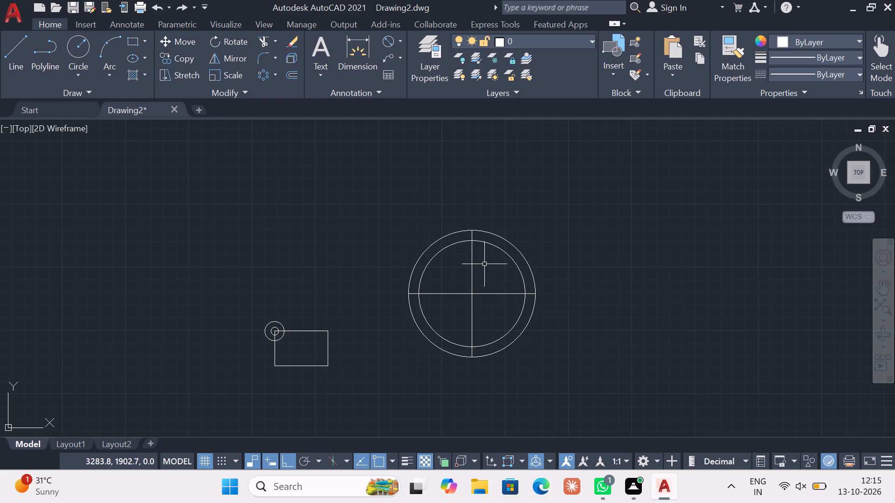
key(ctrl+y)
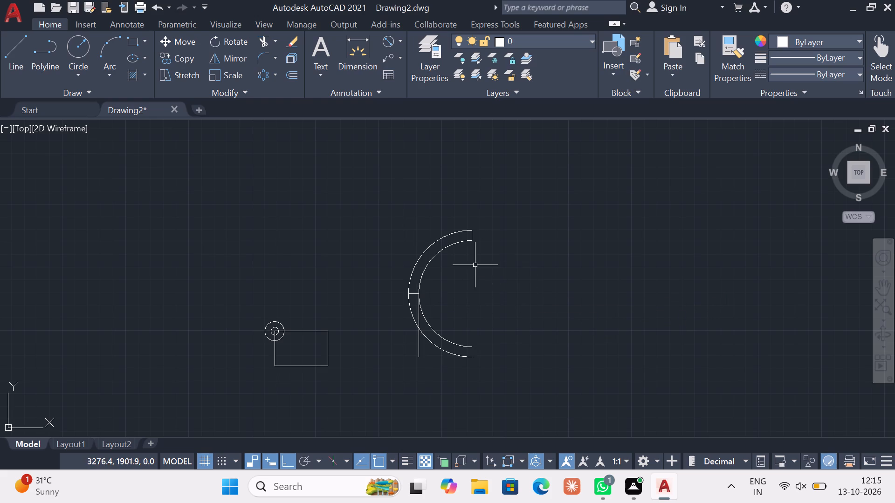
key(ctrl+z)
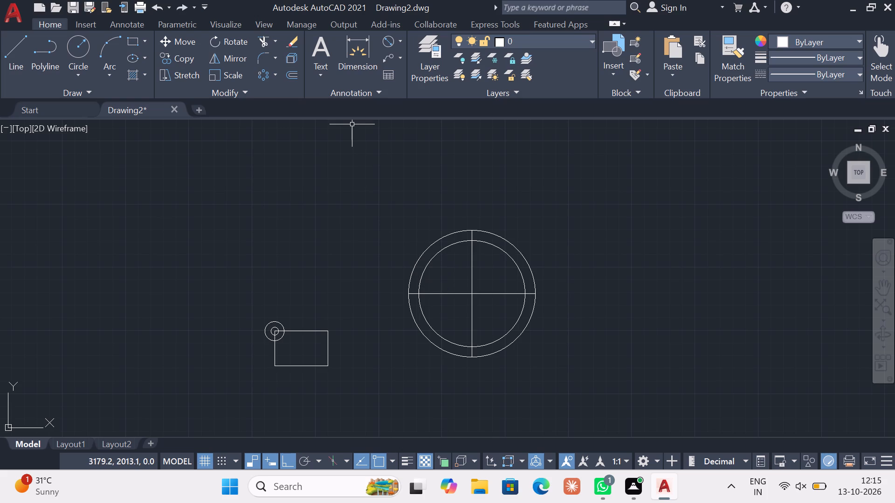
Trim away the right half of both concentric circles and the crosshair line reaching their right side.
double_click(266, 46)
click(511, 261)
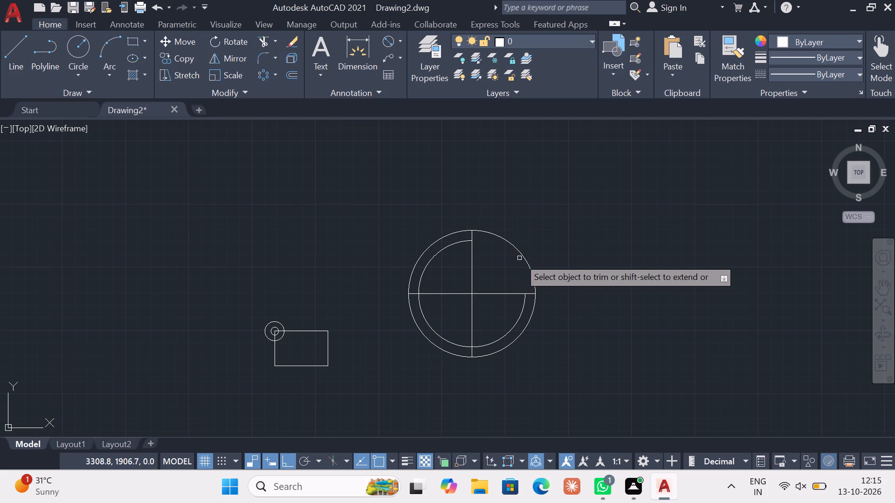
click(524, 256)
click(530, 293)
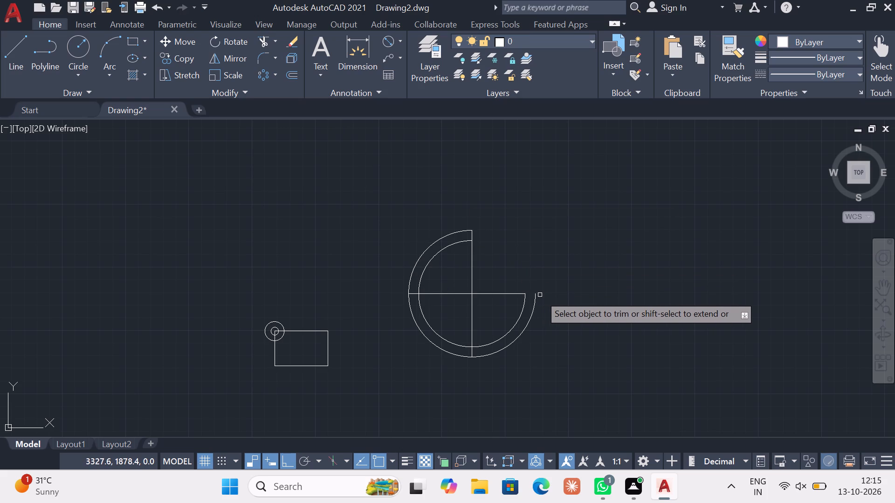
double_click(535, 296)
click(524, 299)
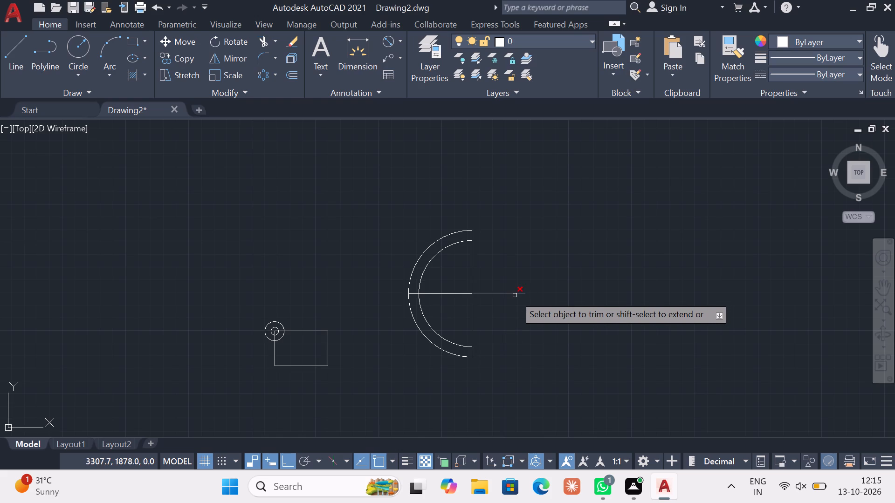
double_click(515, 295)
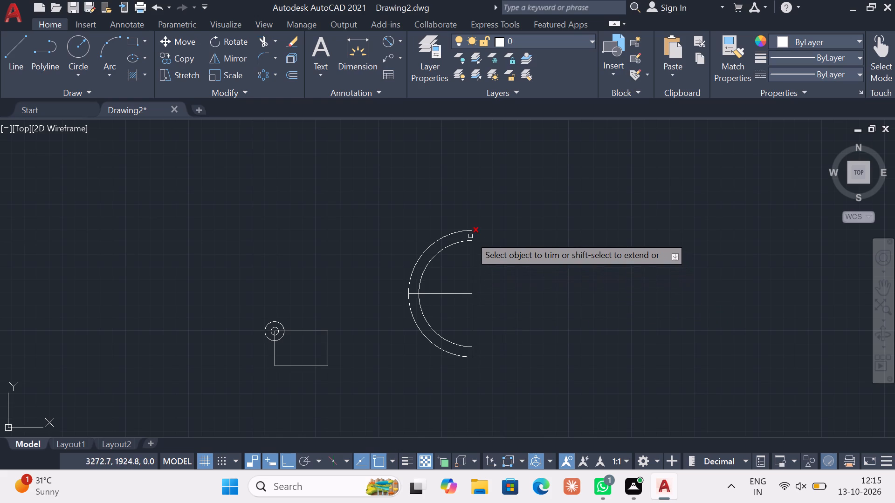
Trim away both lower-left quarter arcs and the remaining crosshair lines, leaving only the two upper-left quarter arcs.
click(471, 237)
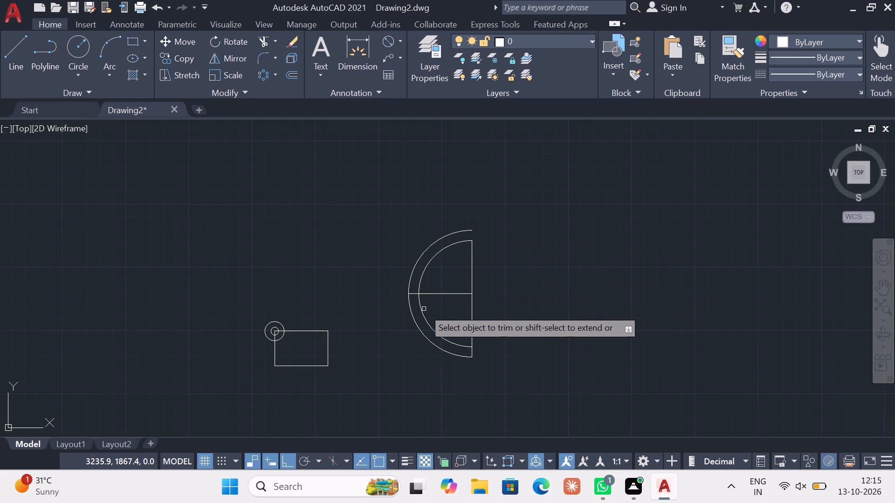
click(422, 311)
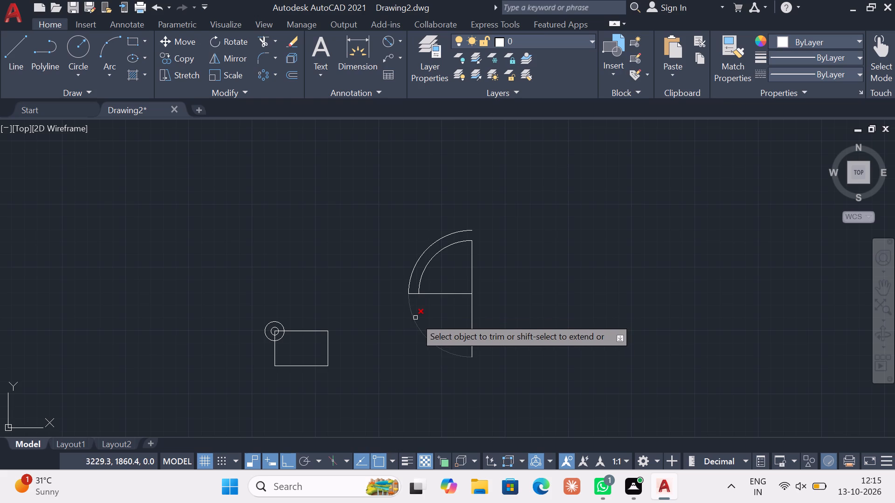
click(415, 318)
click(414, 295)
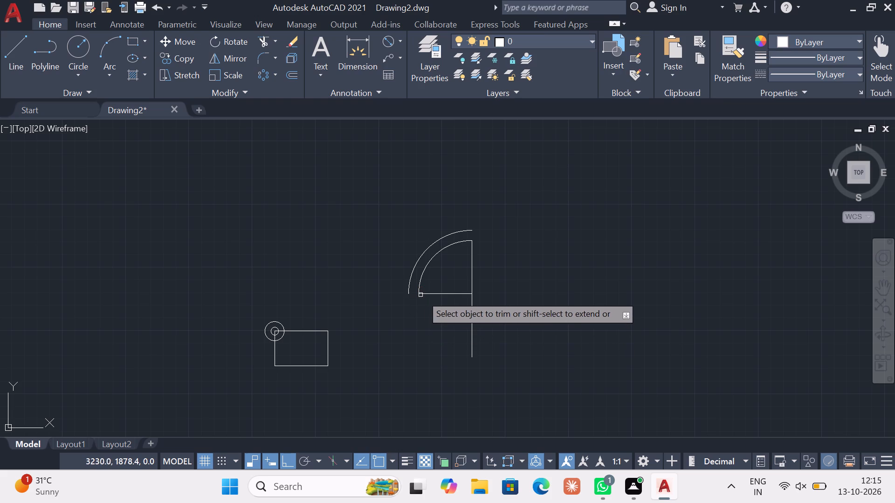
click(430, 294)
click(471, 283)
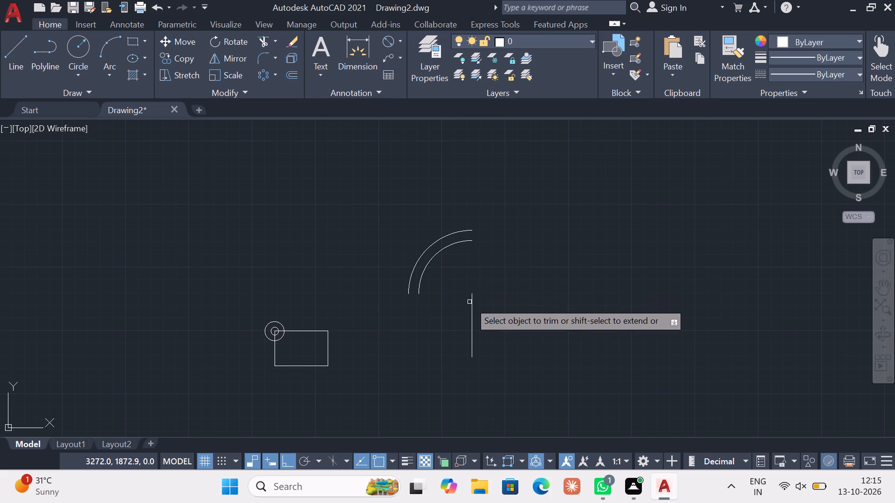
click(472, 303)
key(Escape)
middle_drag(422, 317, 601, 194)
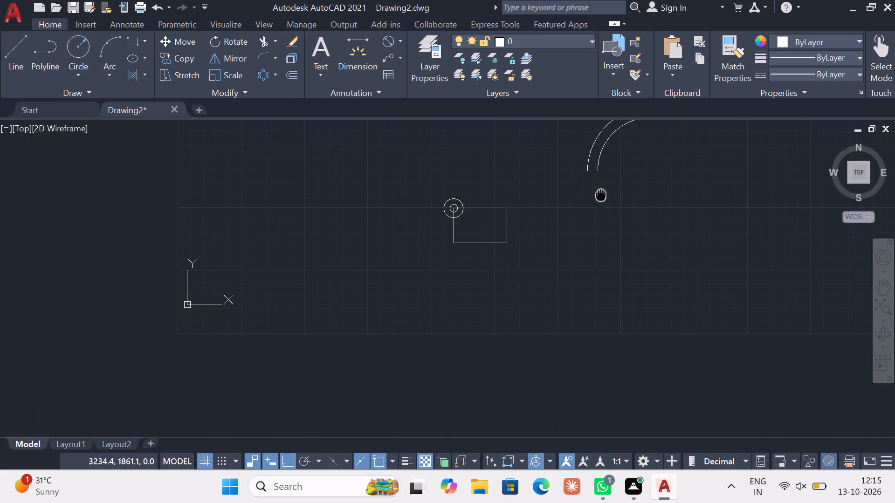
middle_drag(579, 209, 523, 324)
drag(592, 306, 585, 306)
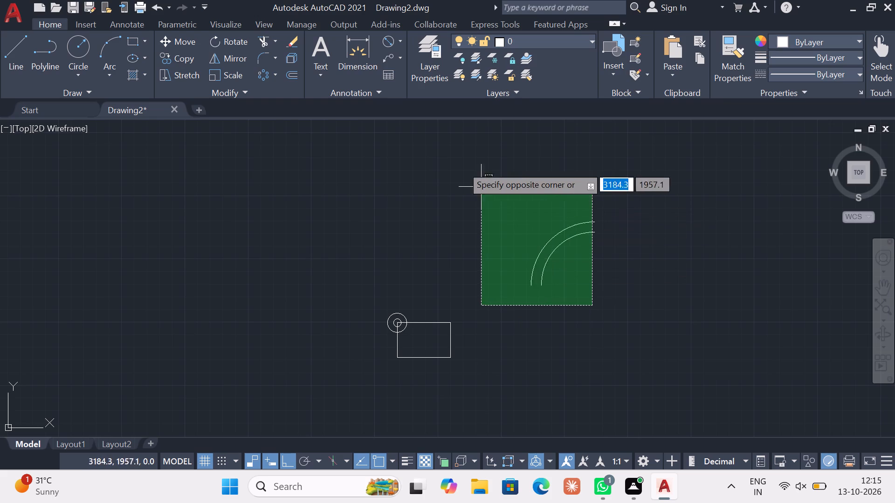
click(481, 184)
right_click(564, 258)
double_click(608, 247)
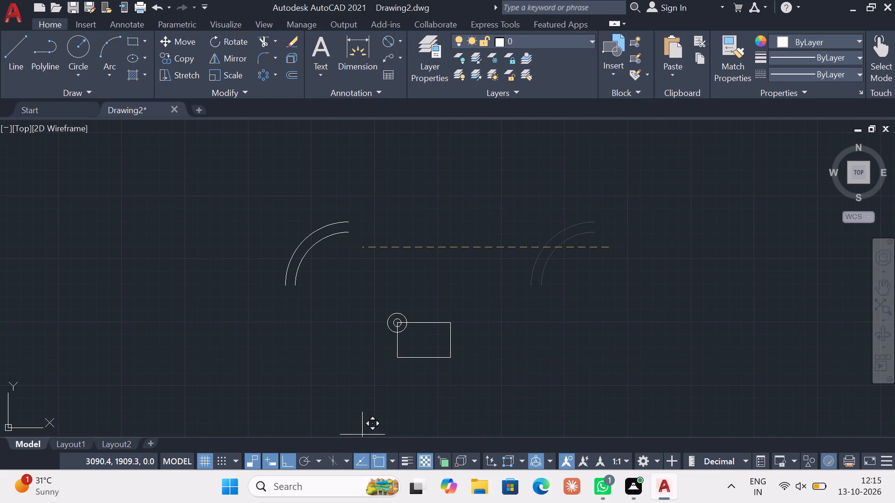
Turn off Ortho mode and abandon the pending move of the two quarter arcs.
click(290, 463)
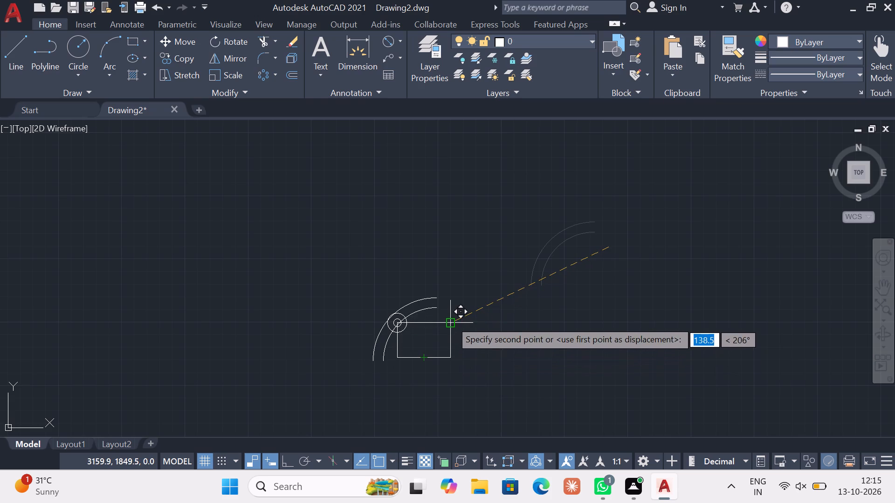
key(Escape)
key(Escape)
key(Escape)
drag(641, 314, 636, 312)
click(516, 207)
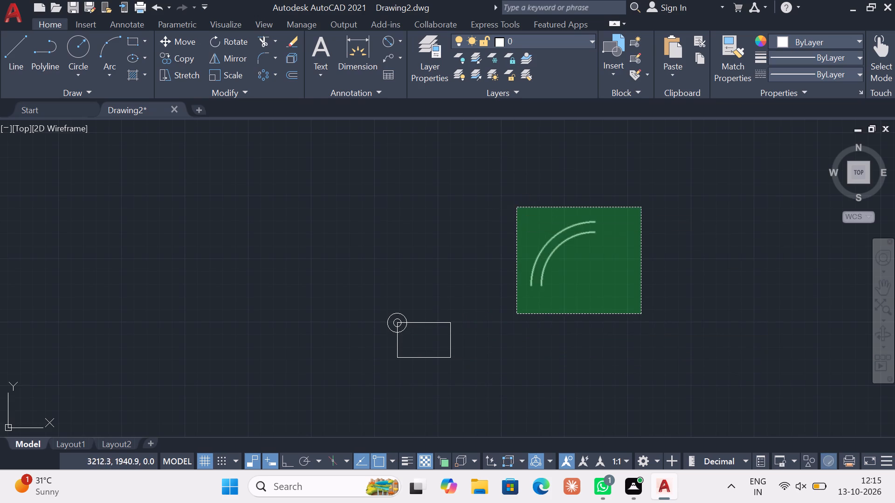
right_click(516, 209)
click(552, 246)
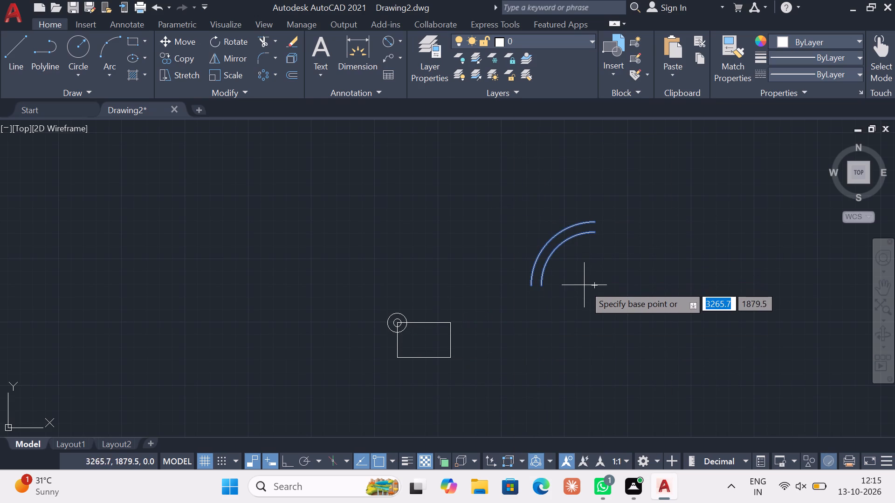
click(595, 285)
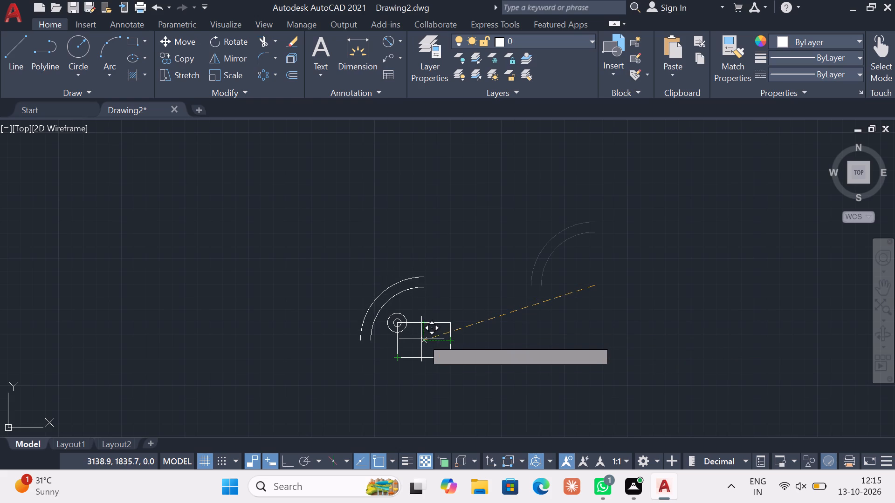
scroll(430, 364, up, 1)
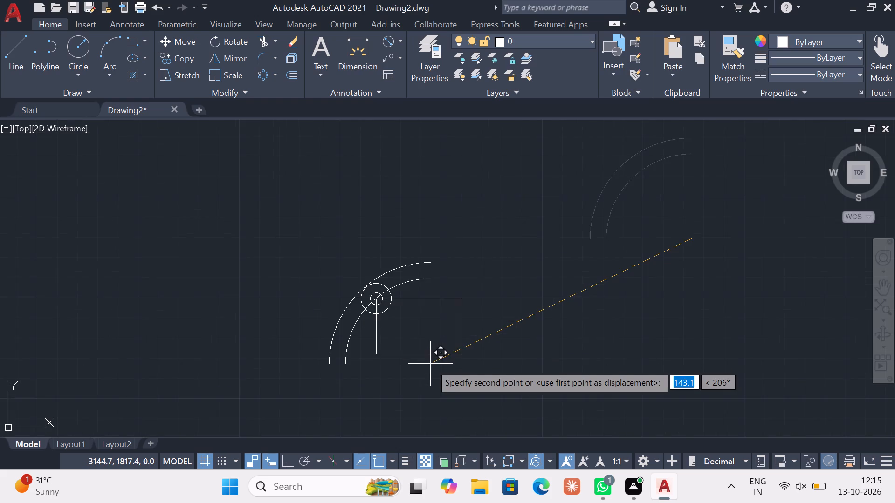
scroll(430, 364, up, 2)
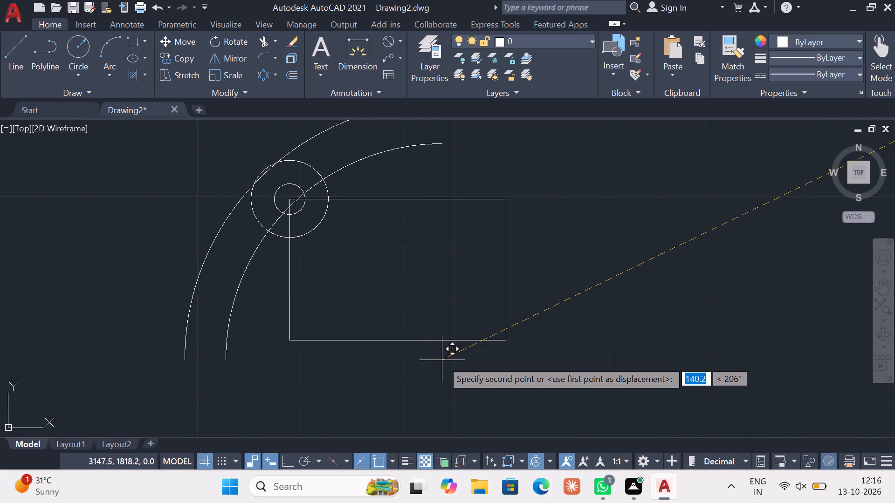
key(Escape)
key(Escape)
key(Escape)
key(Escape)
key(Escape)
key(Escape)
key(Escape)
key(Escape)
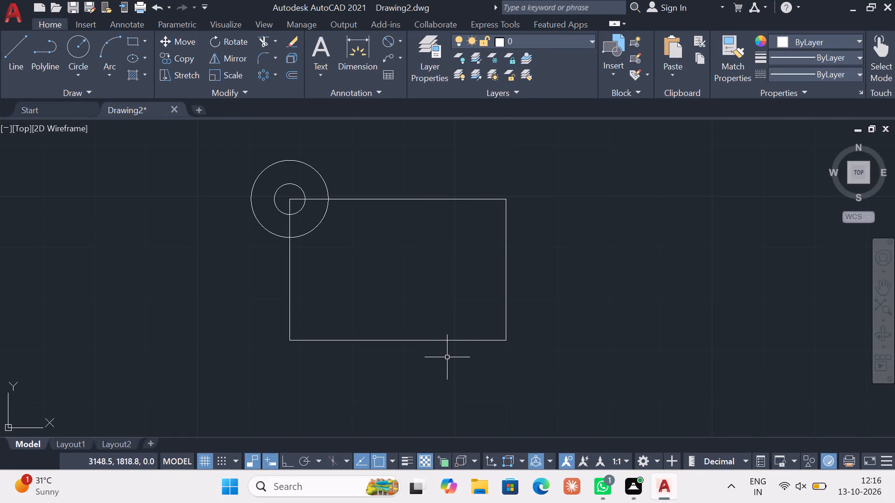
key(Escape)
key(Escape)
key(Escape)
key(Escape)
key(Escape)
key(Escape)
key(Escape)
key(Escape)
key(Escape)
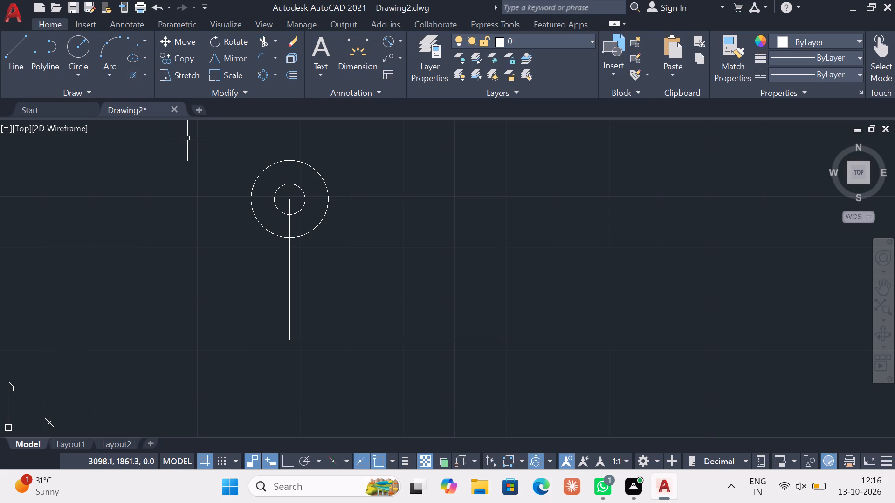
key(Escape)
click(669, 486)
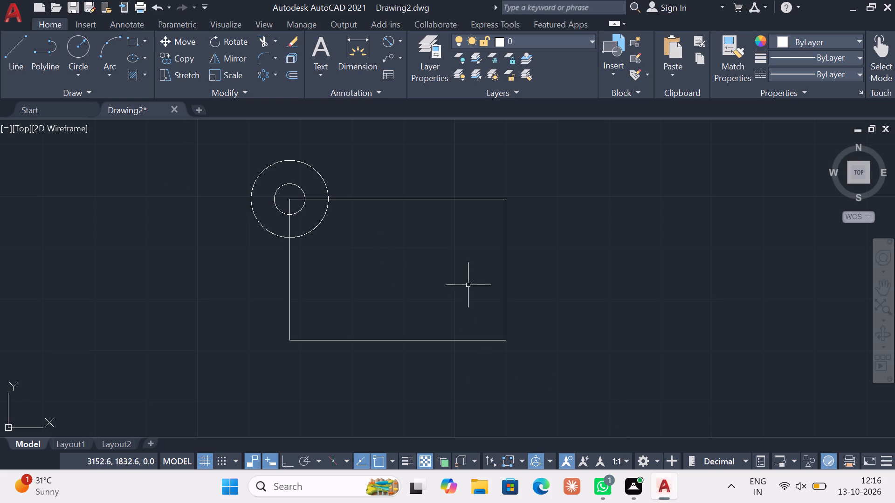
Delete all four sides of the rectangle, keeping the two small concentric circles at its corner.
click(591, 372)
click(421, 170)
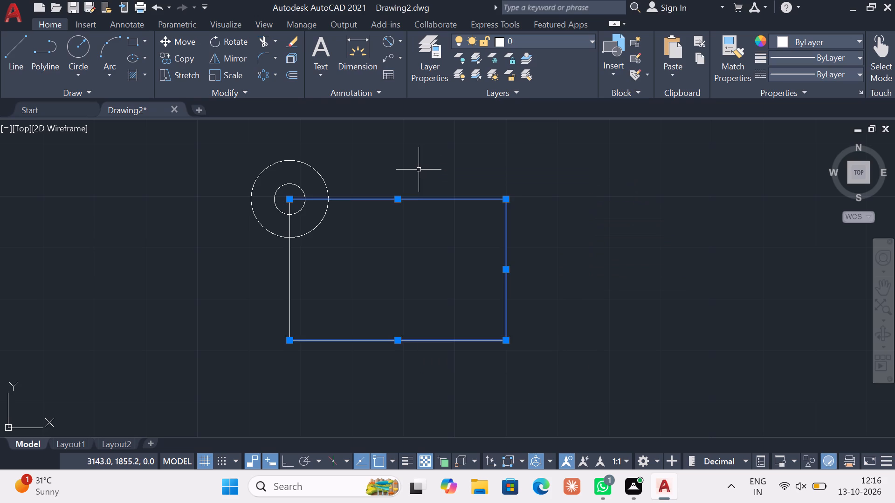
key(Delete)
drag(369, 341, 346, 340)
click(227, 298)
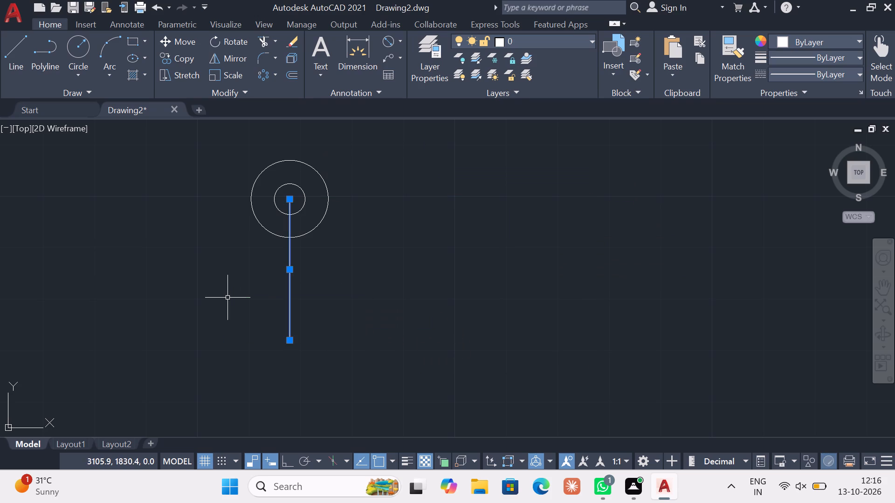
key(Delete)
With Ortho mode on, draw a vertical line 27.5 long downward from the centre of the small concentric circles.
scroll(747, 327, down, 3)
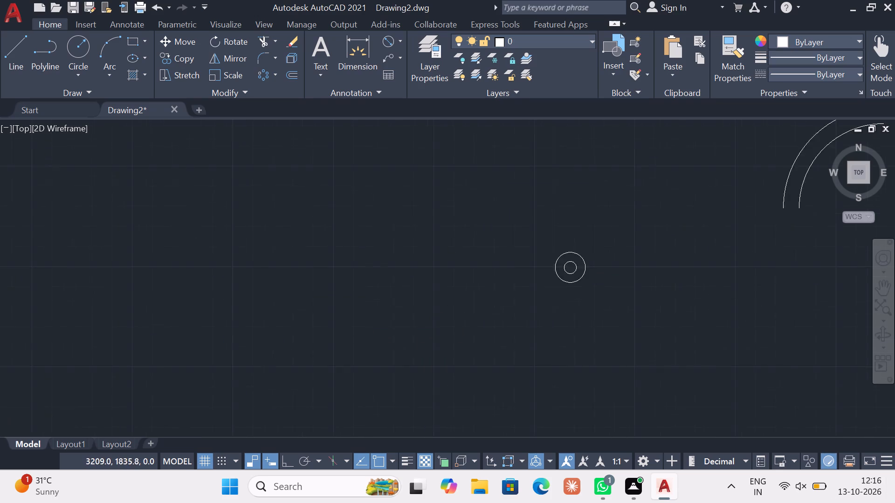
middle_drag(671, 230, 518, 163)
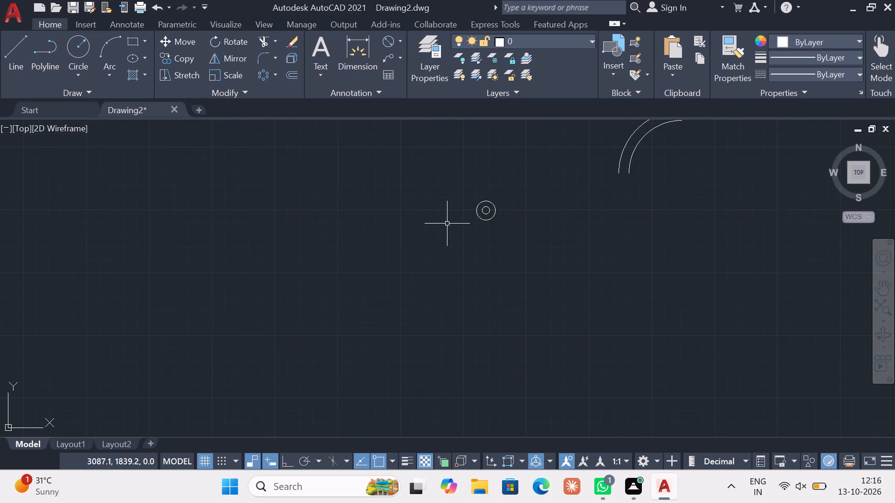
scroll(482, 196, up, 3)
middle_drag(482, 259, 458, 300)
scroll(458, 288, up, 1)
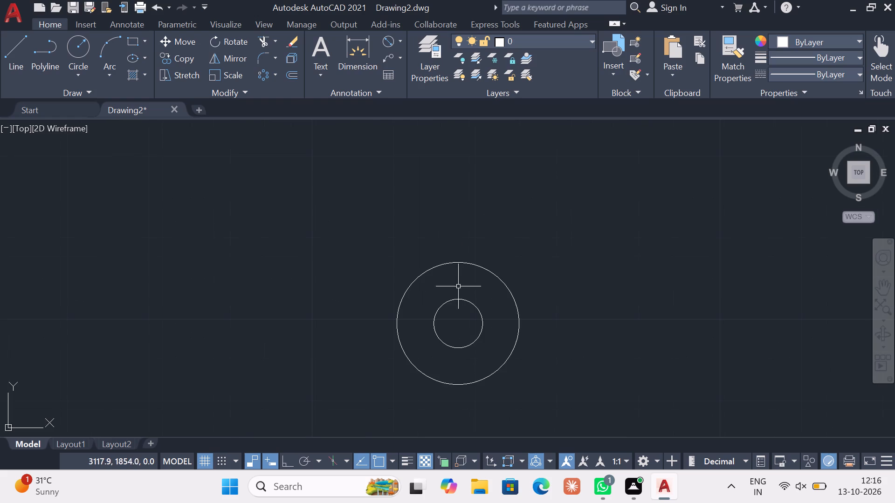
click(14, 62)
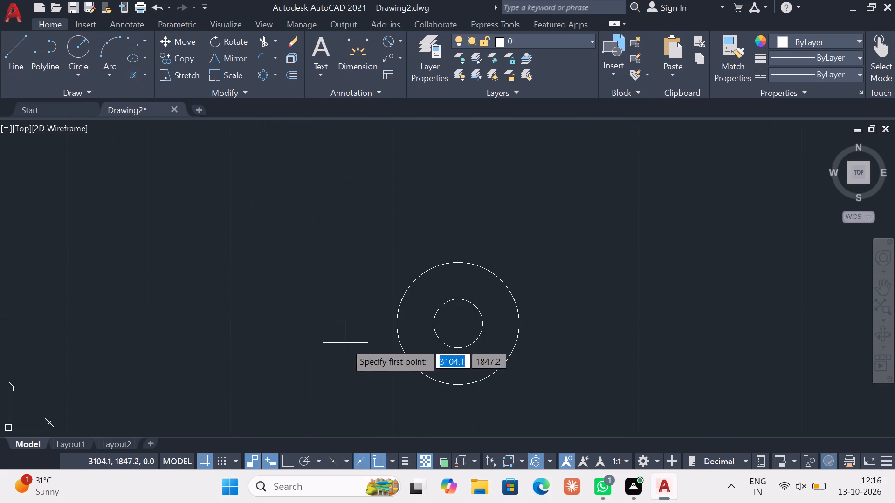
middle_drag(454, 326, 468, 176)
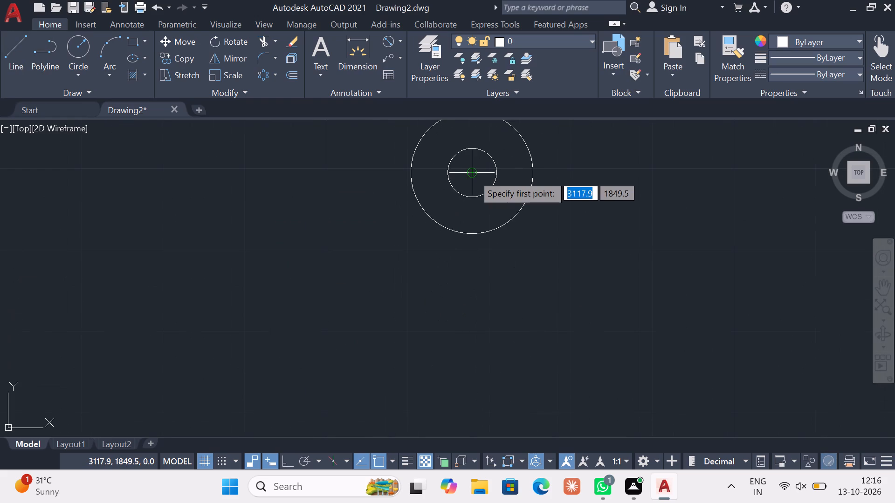
click(473, 175)
click(283, 464)
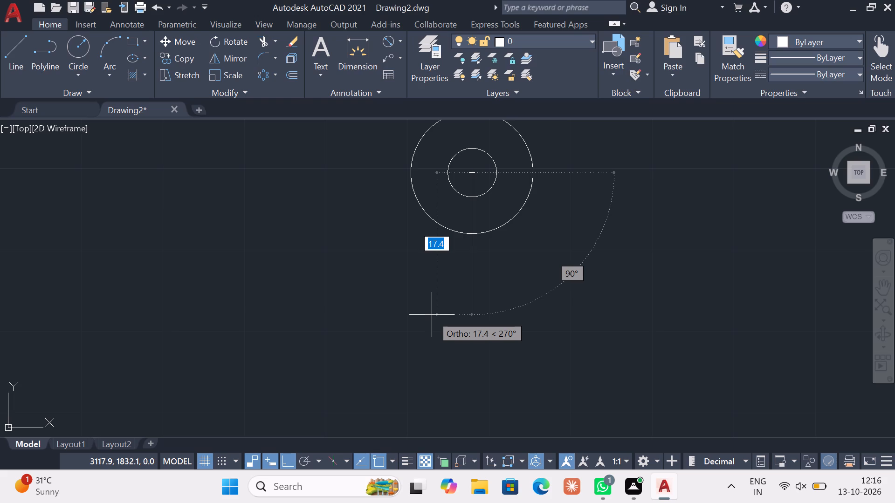
text(27)
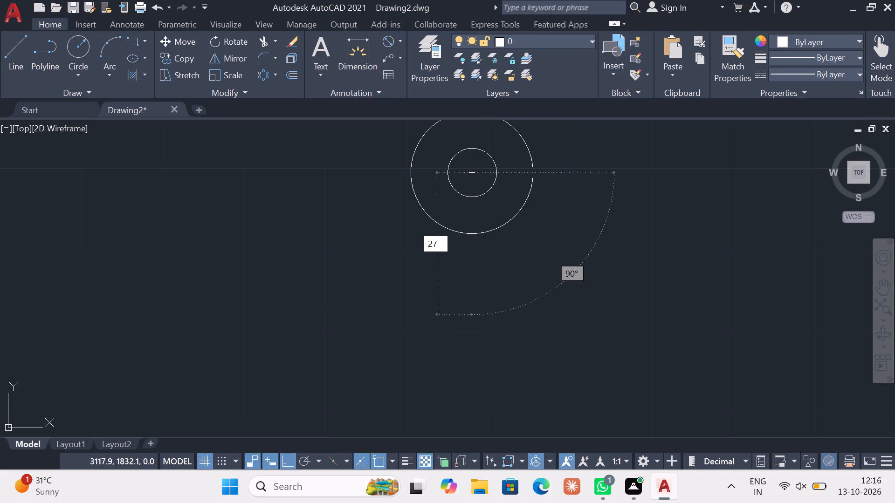
text(.5)
key(Return)
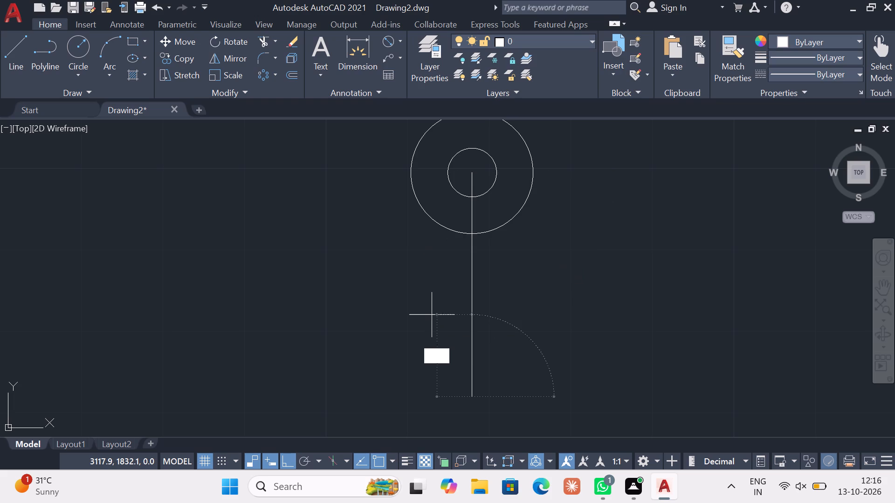
key(Escape)
key(Escape)
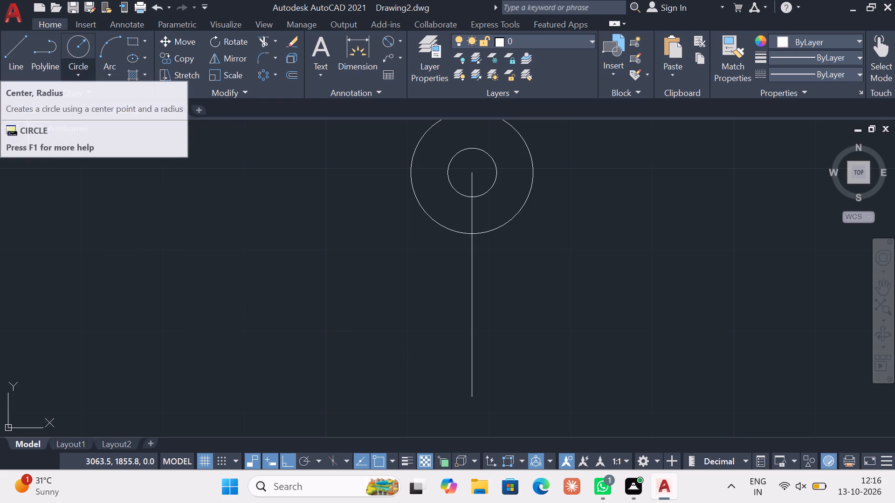
Draw a circle of radius 4 centred on the lower end of the vertical line.
double_click(73, 66)
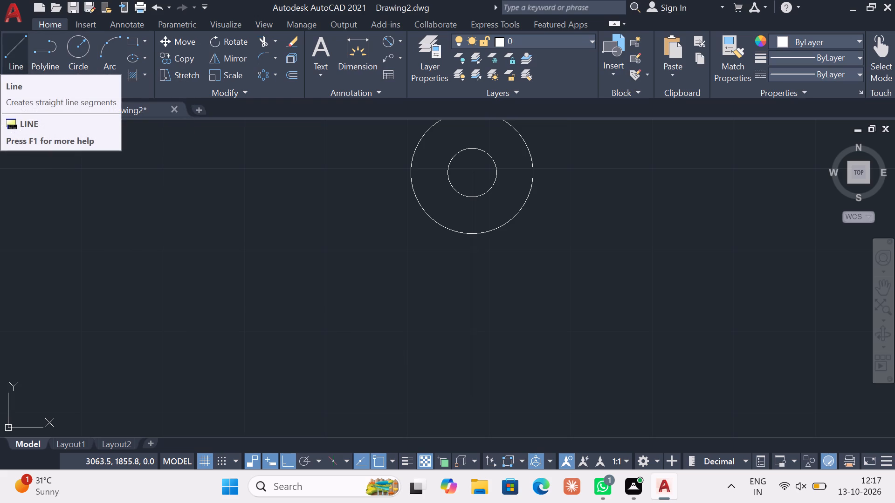
key(Escape)
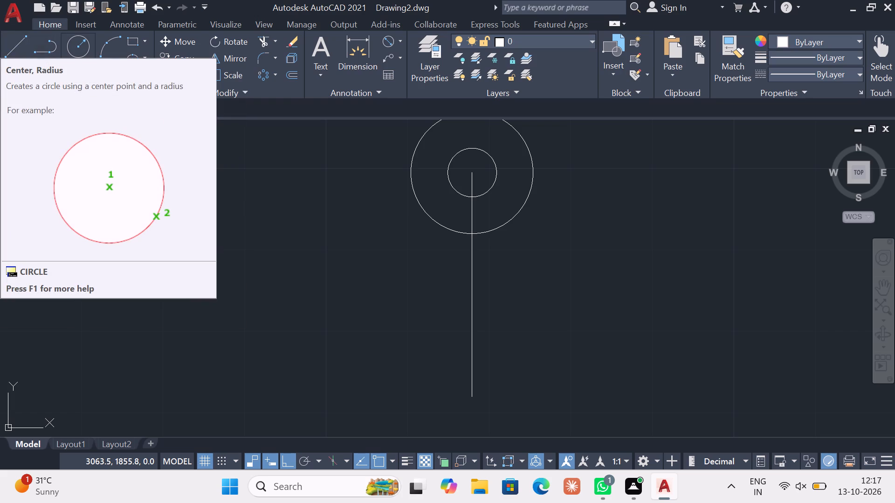
click(79, 70)
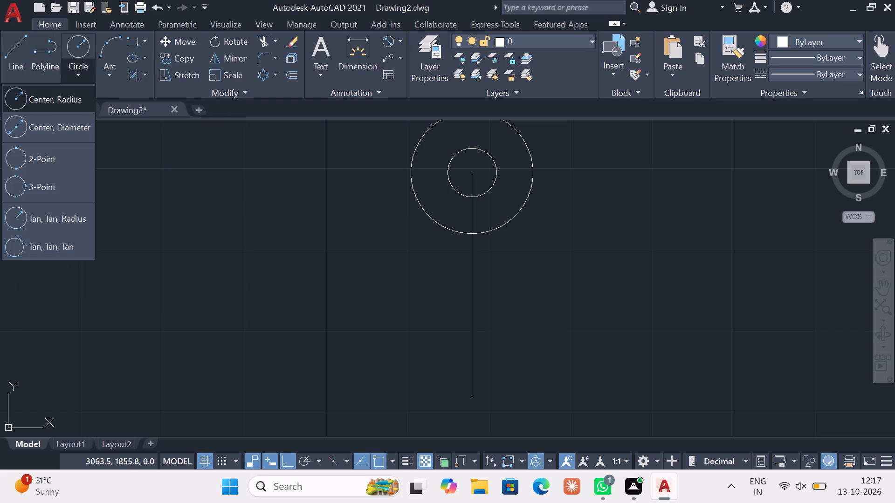
click(76, 88)
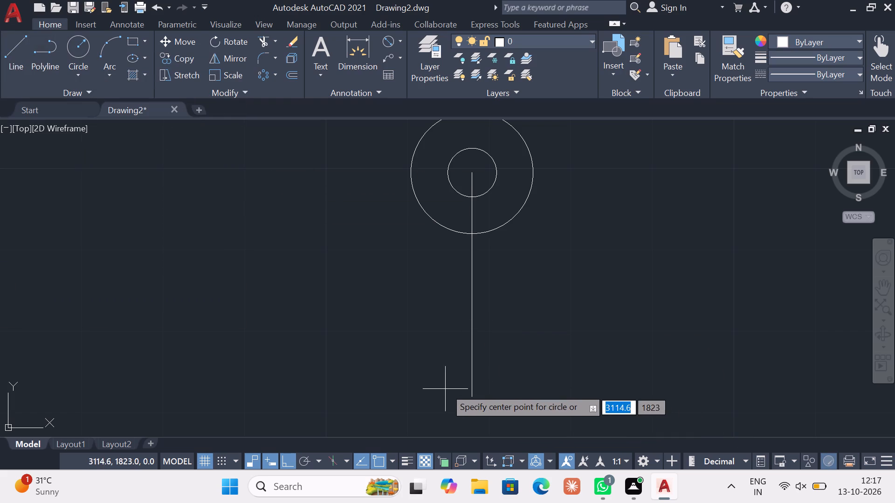
click(472, 398)
key(4)
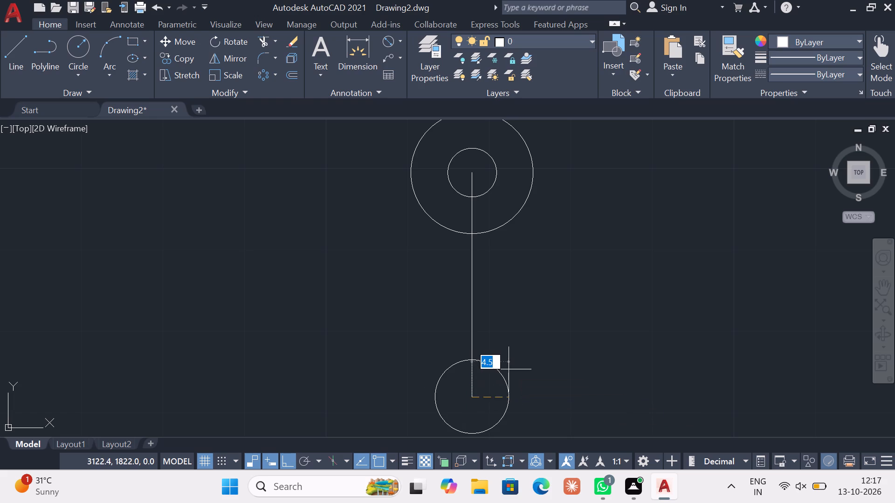
key(Return)
key(Escape)
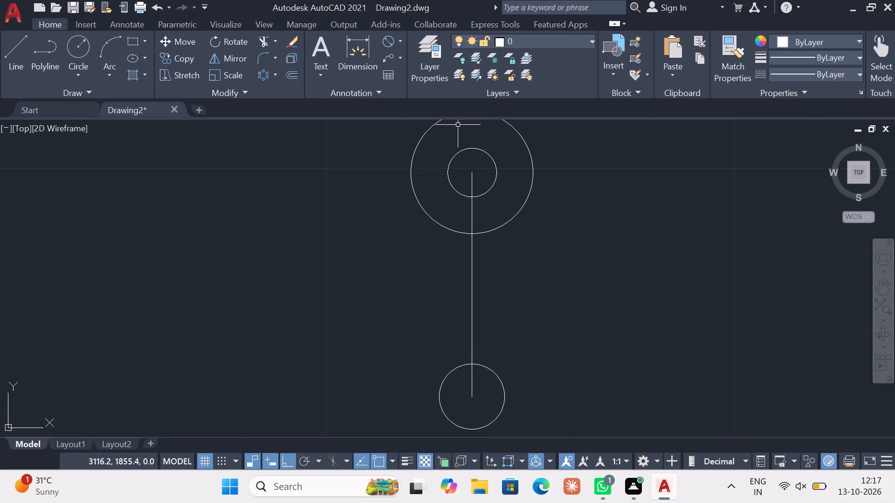
Draw a horizontal line across the radius-4 circle from its left quadrant to its right quadrant.
click(13, 56)
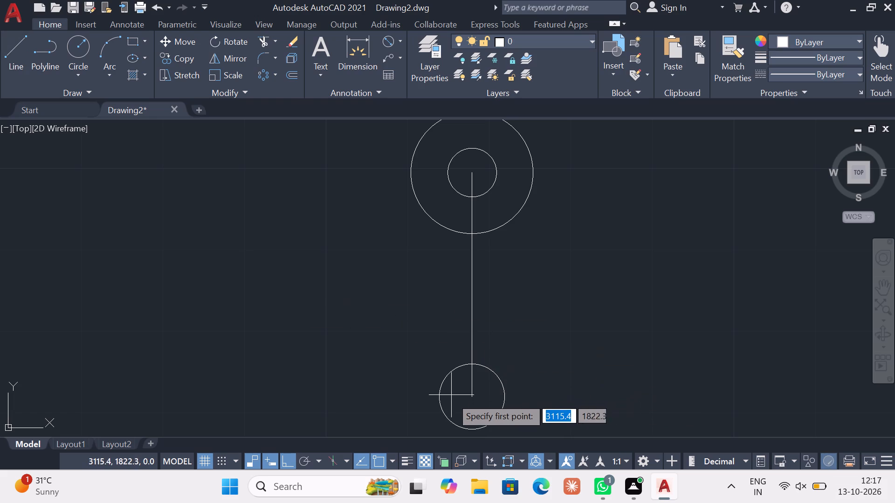
click(441, 400)
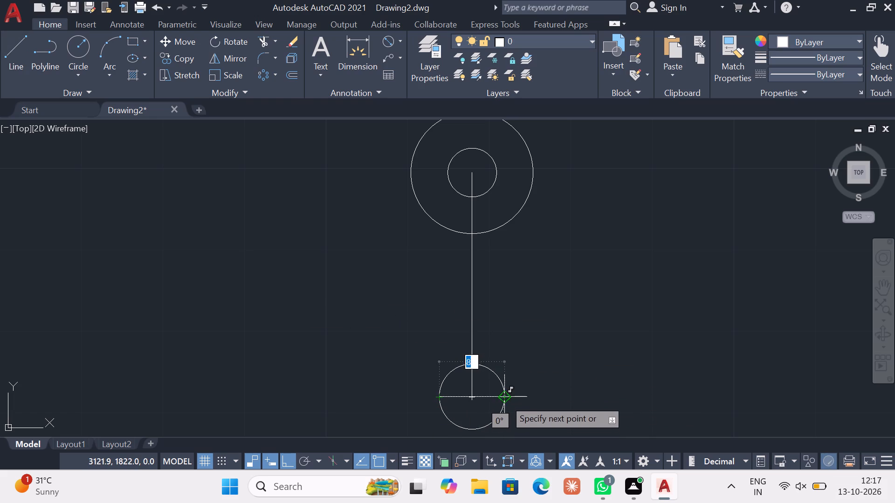
click(505, 399)
key(Escape)
key(Escape)
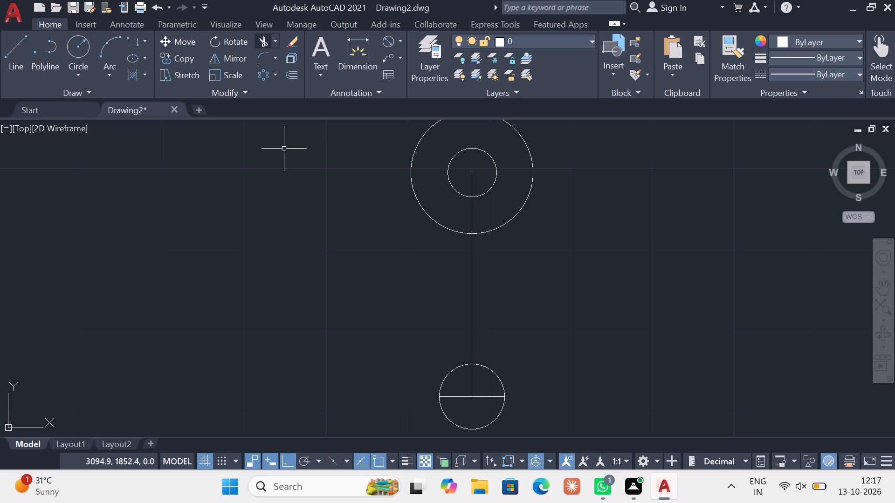
Trim away the upper half of the radius-4 circle and its horizontal diameter line, leaving the lower semicircle.
click(267, 41)
middle_drag(452, 286, 439, 186)
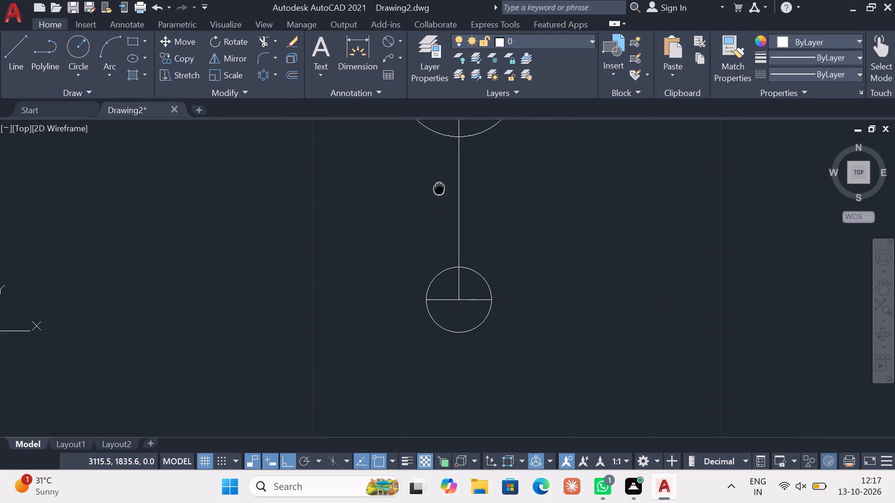
middle_drag(439, 186, 439, 184)
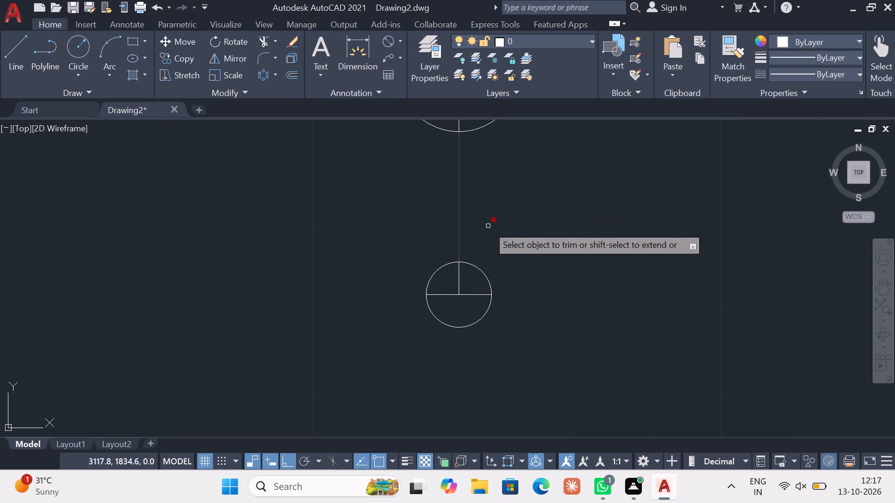
click(483, 270)
click(439, 272)
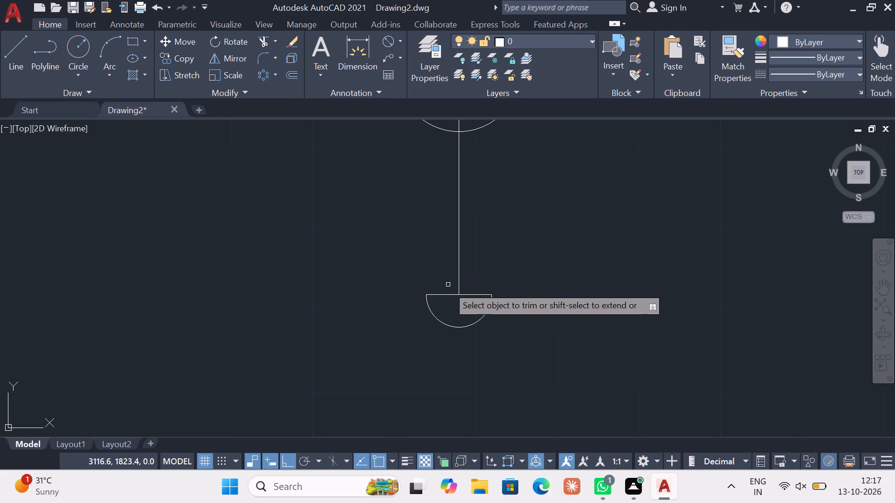
click(448, 295)
click(475, 295)
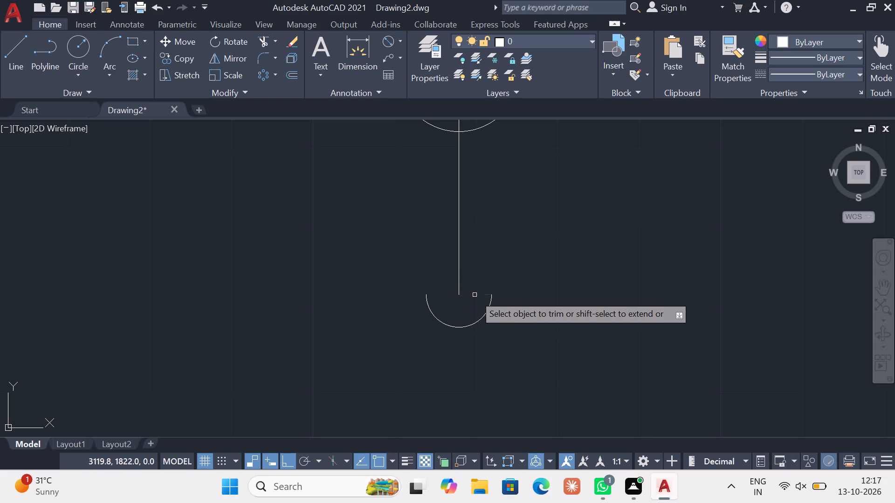
key(Escape)
key(Escape)
key(Escape)
Draw a circle of radius 7.5 centred on the lower end of the vertical line.
click(93, 76)
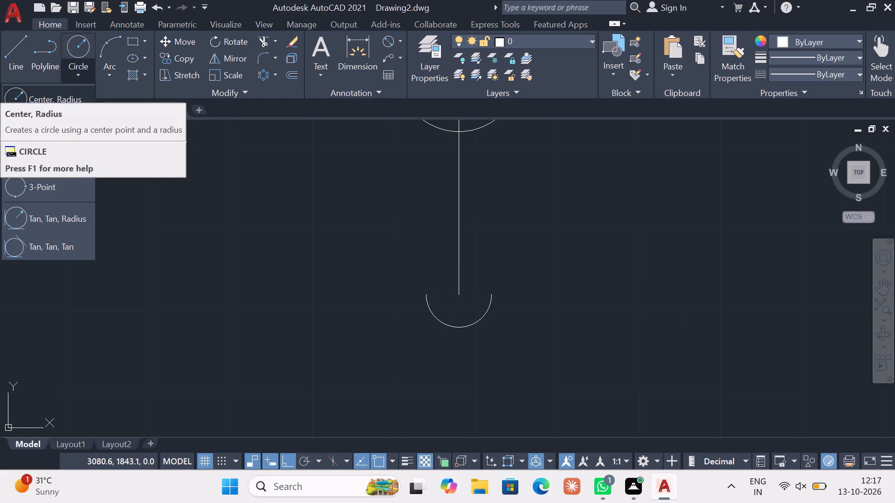
click(81, 95)
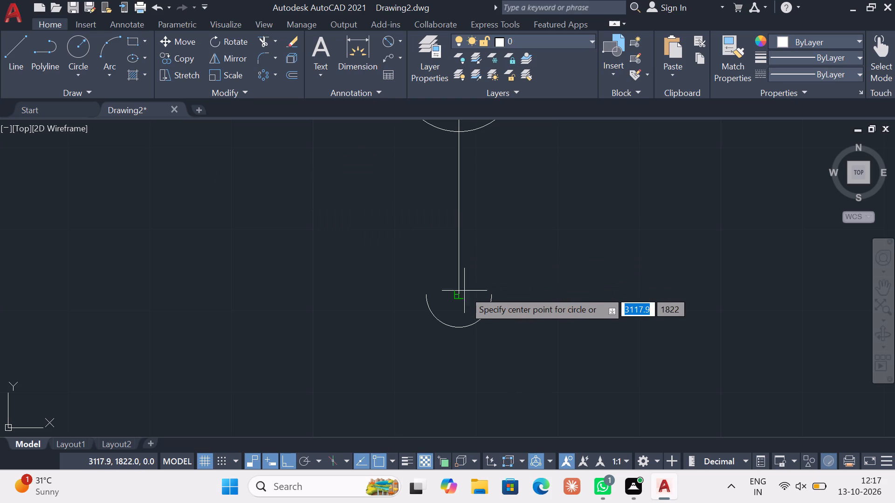
click(461, 294)
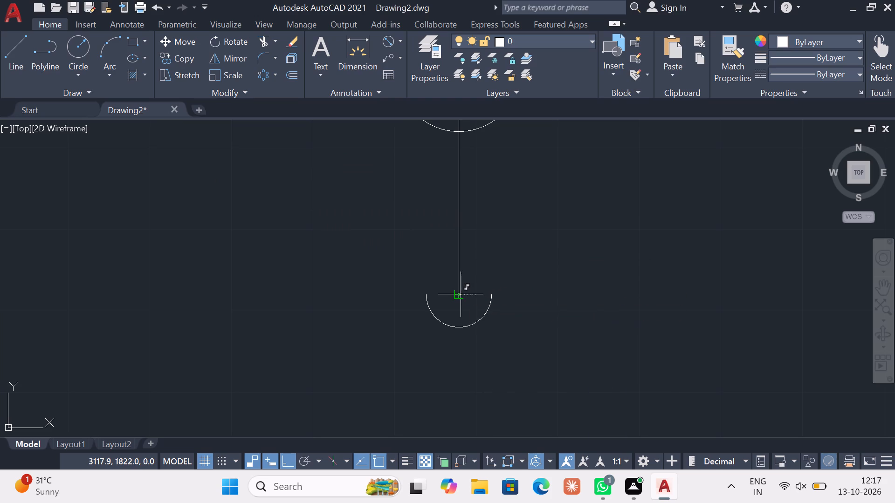
key(7)
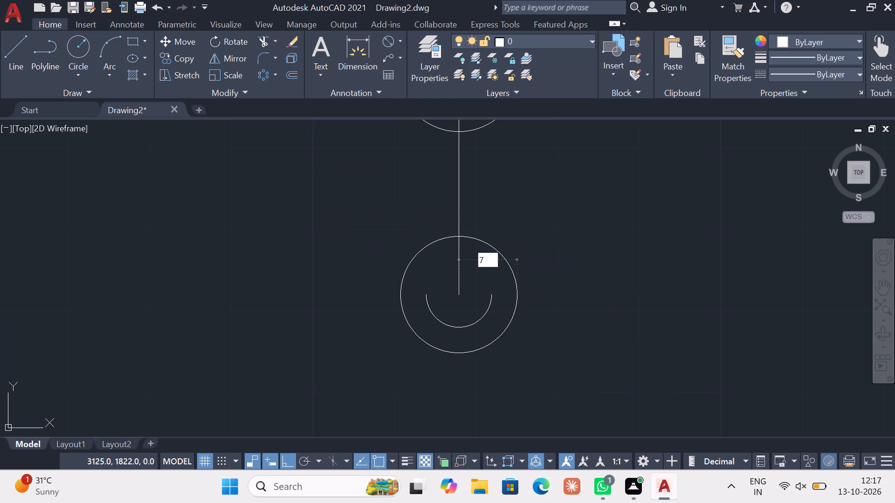
text(.5)
key(Return)
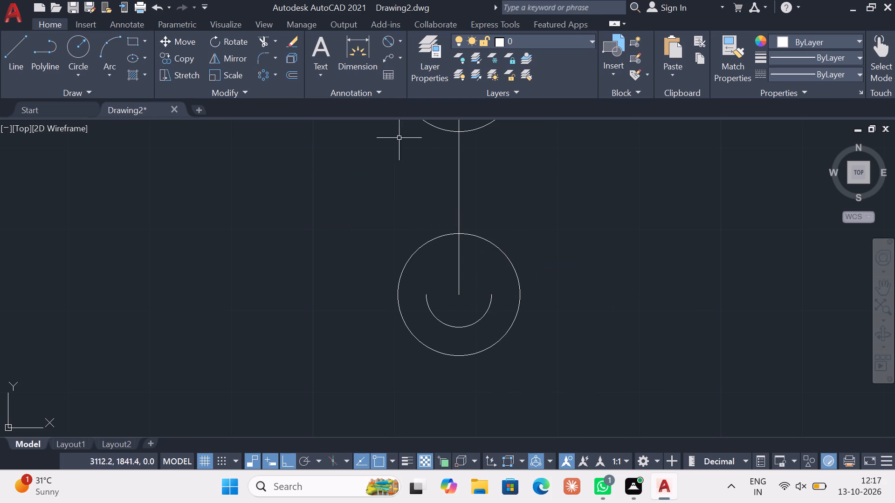
Draw a horizontal line across the radius-7.5 circle from its left quadrant to its right quadrant.
click(11, 51)
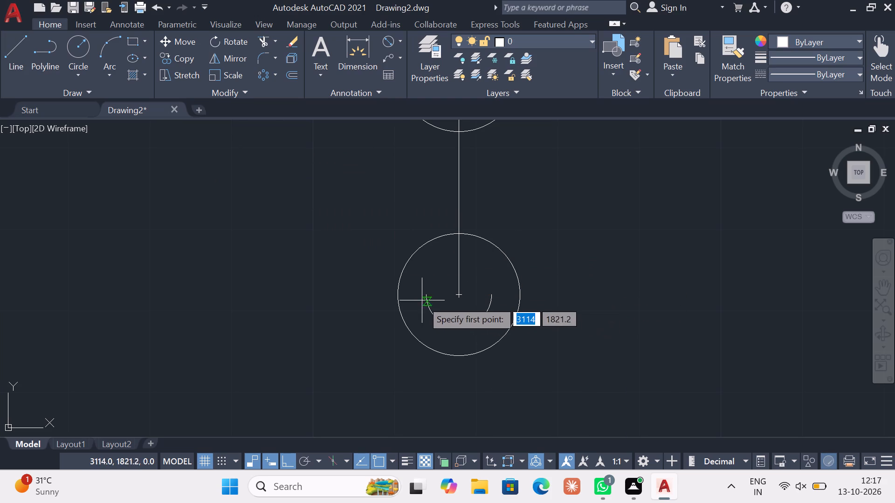
click(402, 296)
click(517, 293)
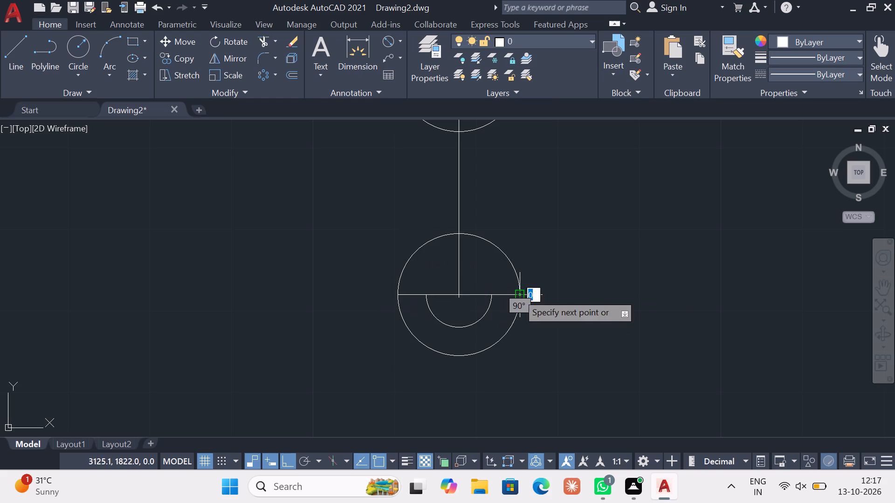
key(Escape)
key(Escape)
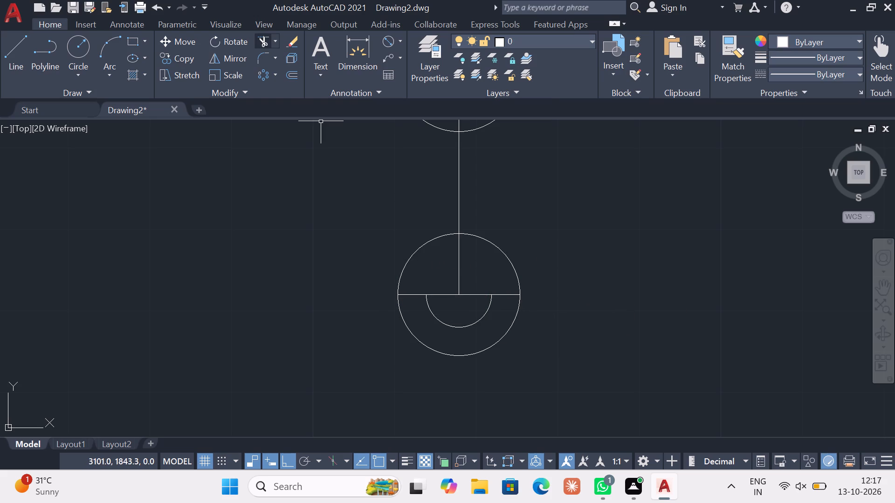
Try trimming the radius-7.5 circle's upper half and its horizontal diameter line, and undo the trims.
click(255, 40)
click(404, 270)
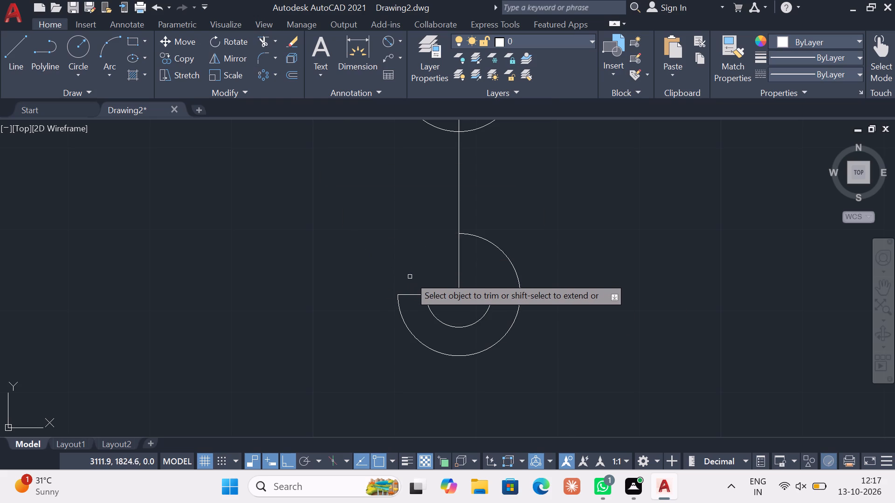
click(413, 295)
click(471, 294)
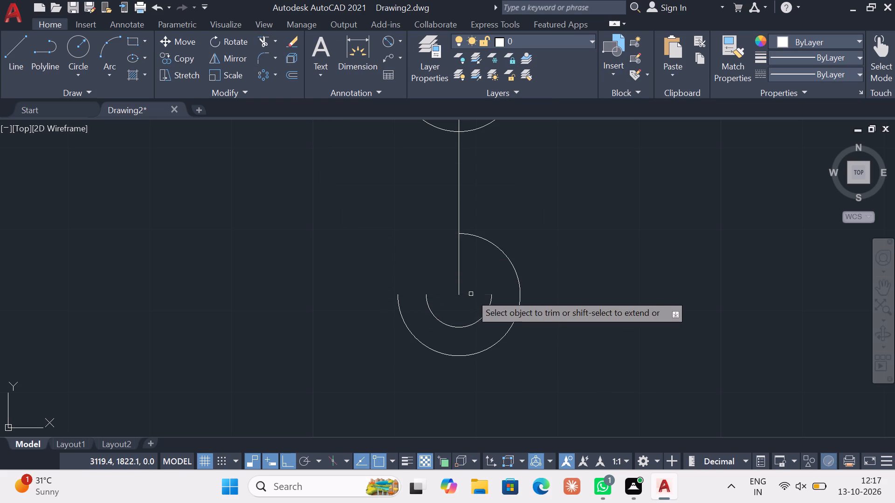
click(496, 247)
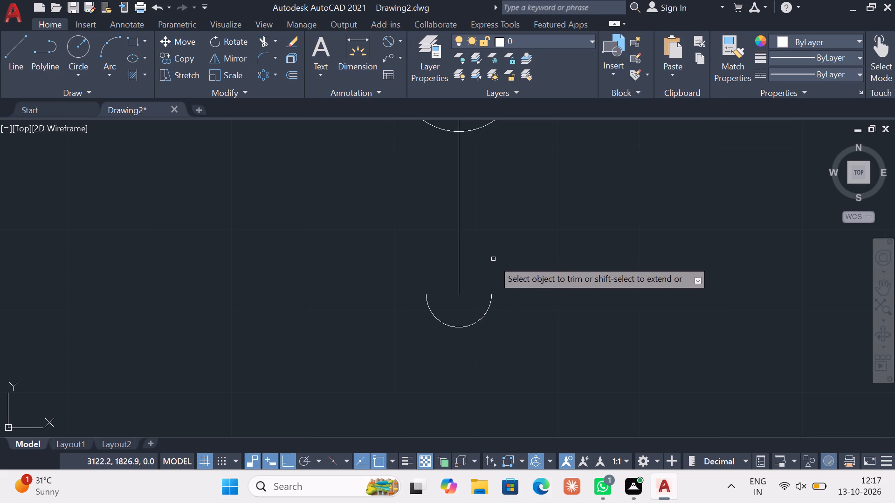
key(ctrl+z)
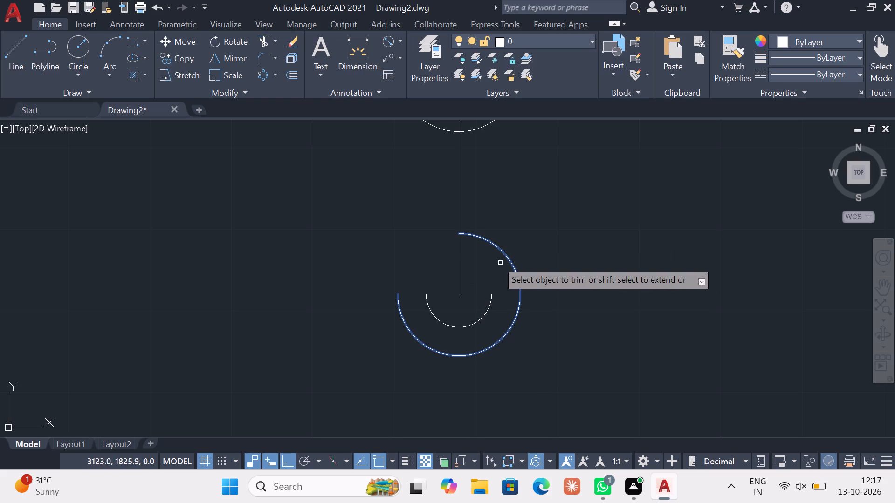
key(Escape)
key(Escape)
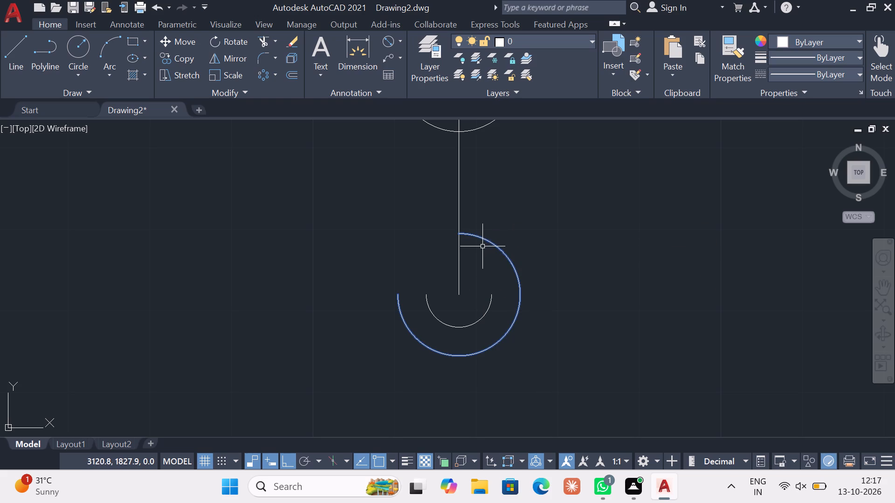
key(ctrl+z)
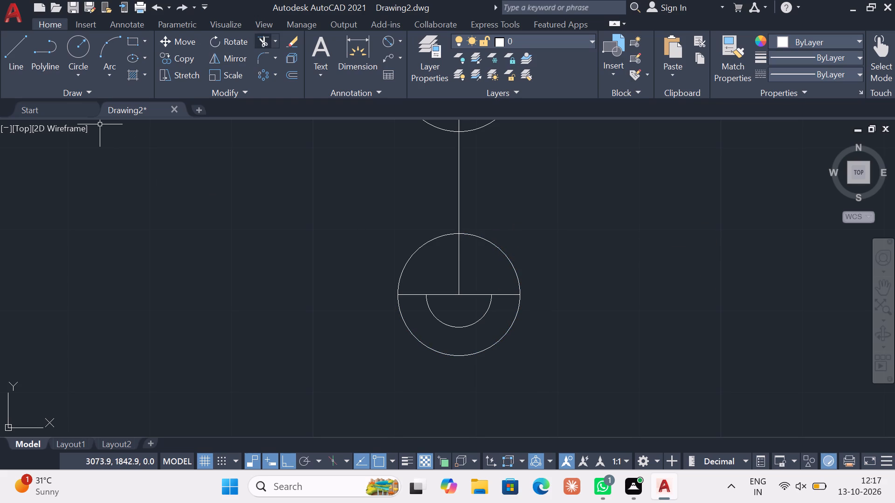
Trim away the upper half of the radius-7.5 circle and its horizontal diameter line, leaving the lower semicircle.
double_click(259, 38)
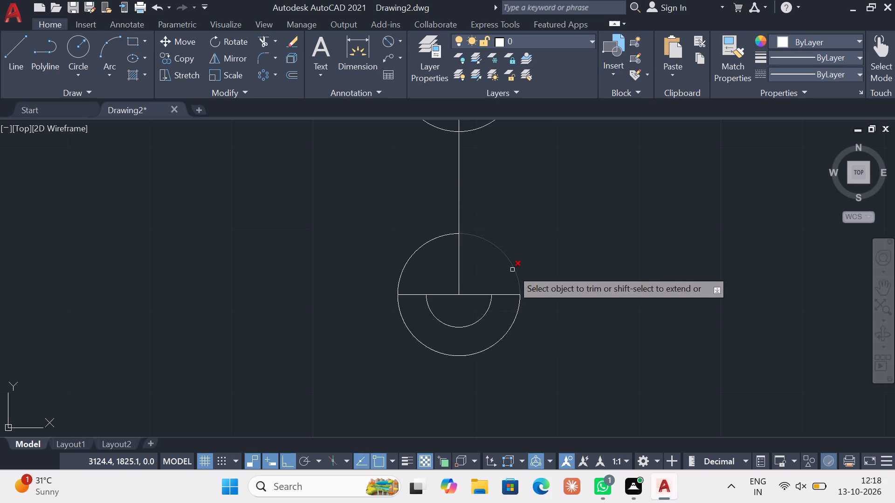
click(512, 270)
click(411, 259)
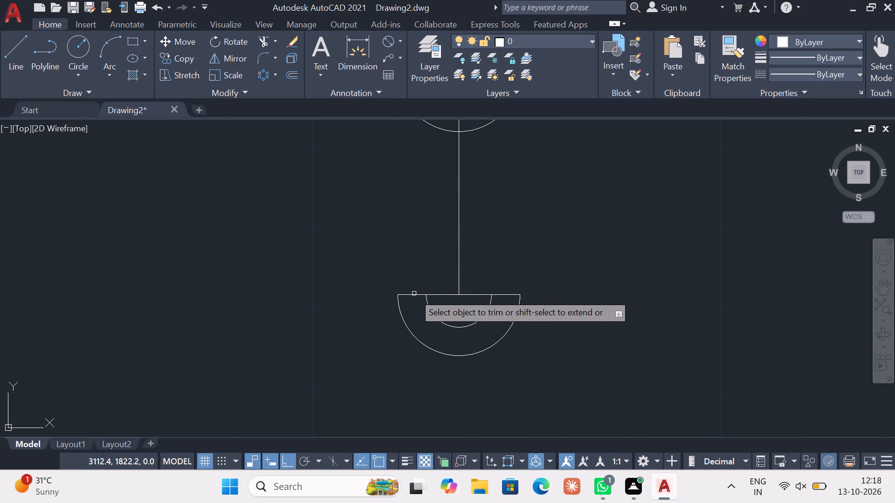
click(413, 293)
click(472, 293)
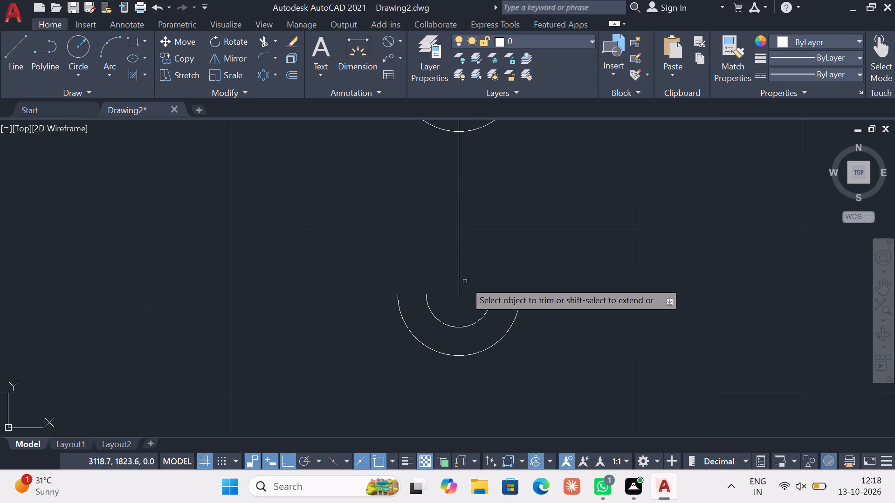
key(Escape)
key(Escape)
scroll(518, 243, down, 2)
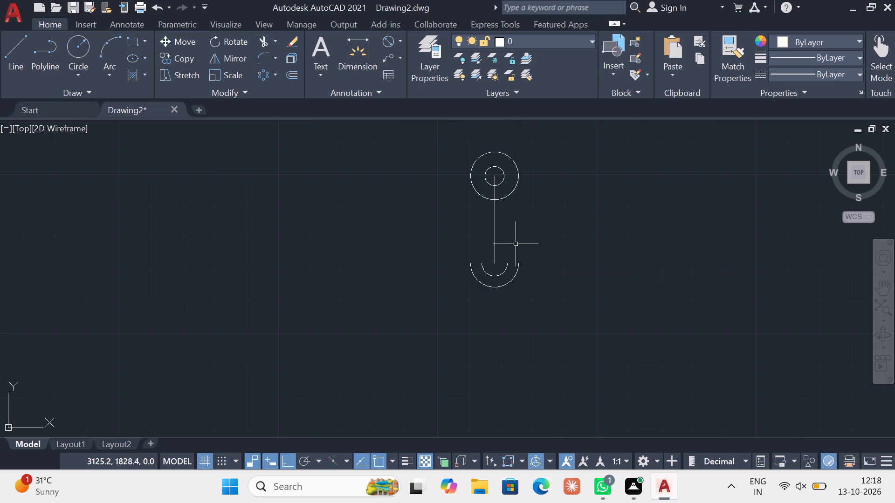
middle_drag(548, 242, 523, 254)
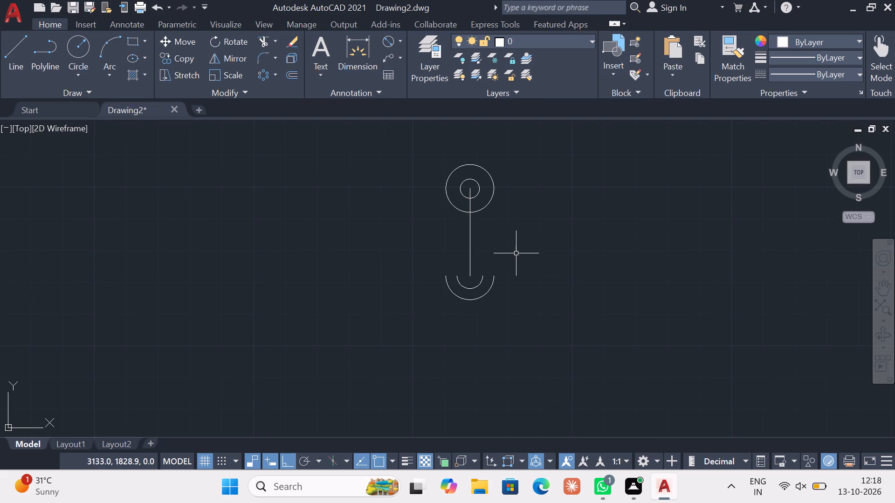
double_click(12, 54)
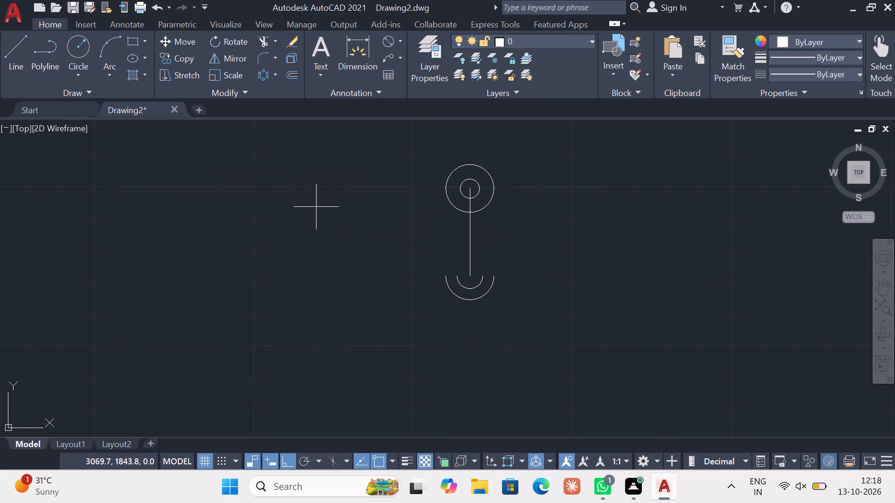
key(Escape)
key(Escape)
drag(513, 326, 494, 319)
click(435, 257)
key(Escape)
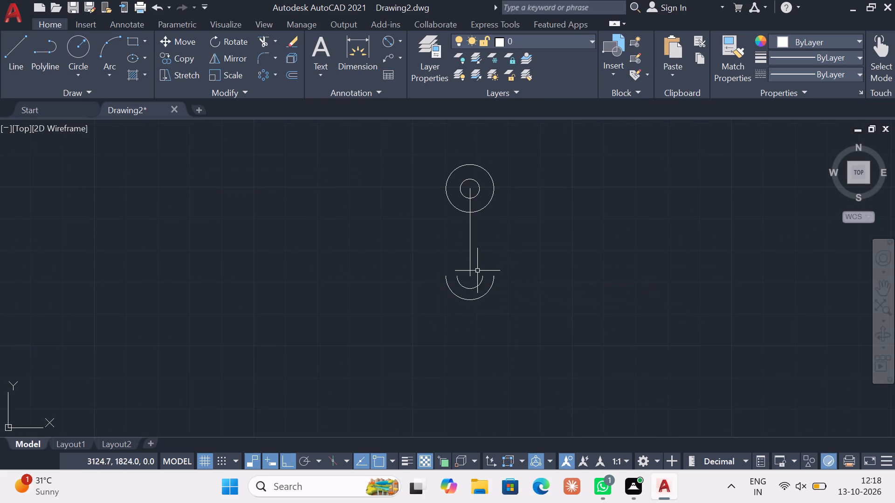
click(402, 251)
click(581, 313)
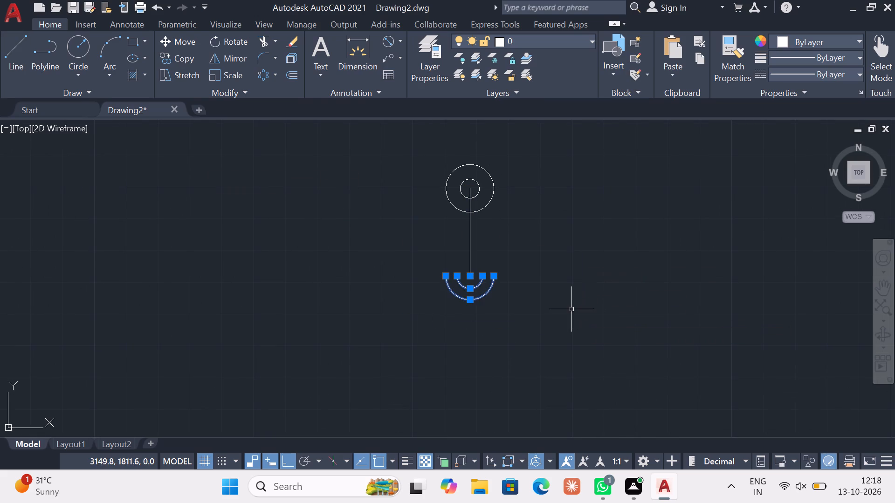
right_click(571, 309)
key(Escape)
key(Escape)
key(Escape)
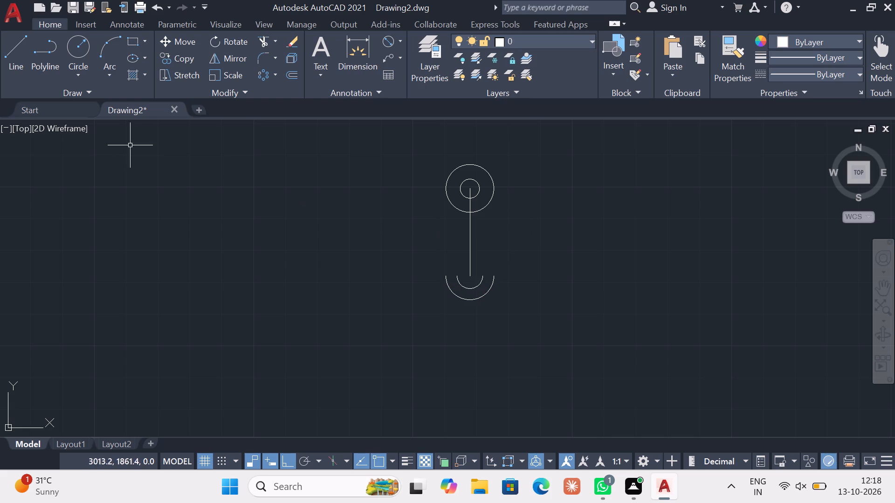
Draw a horizontal line about 56.2 long leftward from the lower end of the vertical line.
click(12, 63)
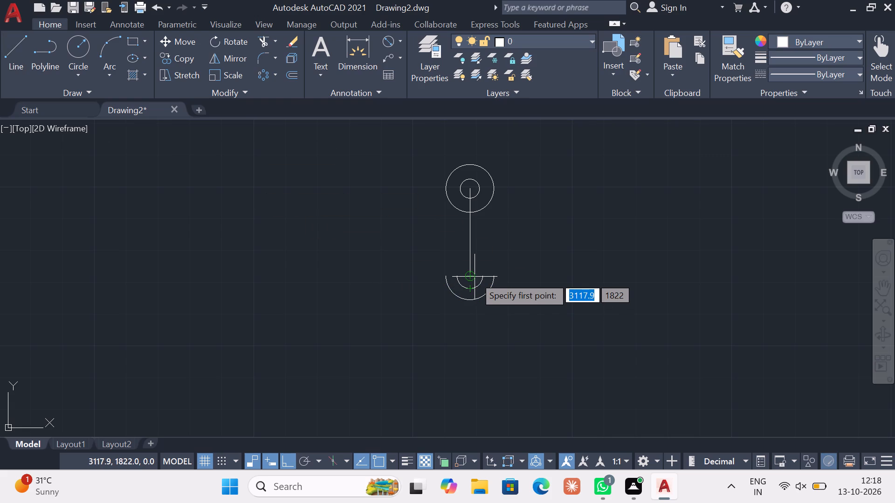
double_click(473, 276)
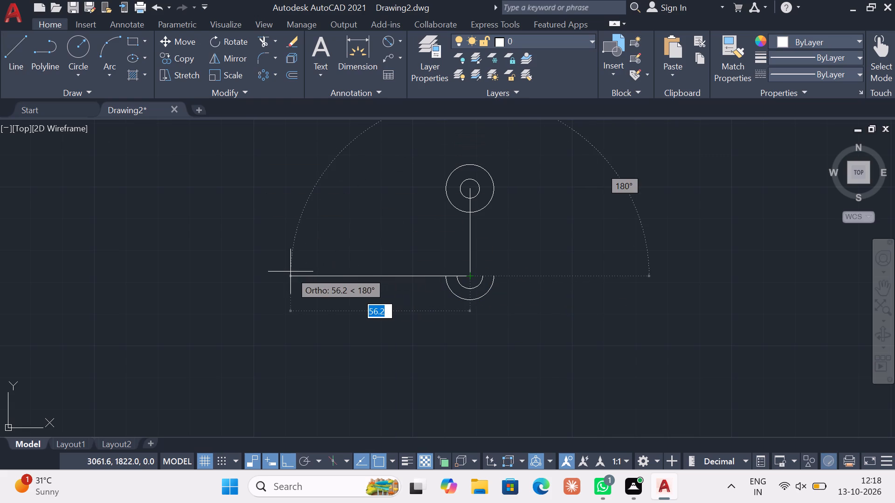
click(290, 272)
key(Escape)
key(Escape)
key(Escape)
key(Escape)
key(Escape)
key(Escape)
key(Escape)
key(Escape)
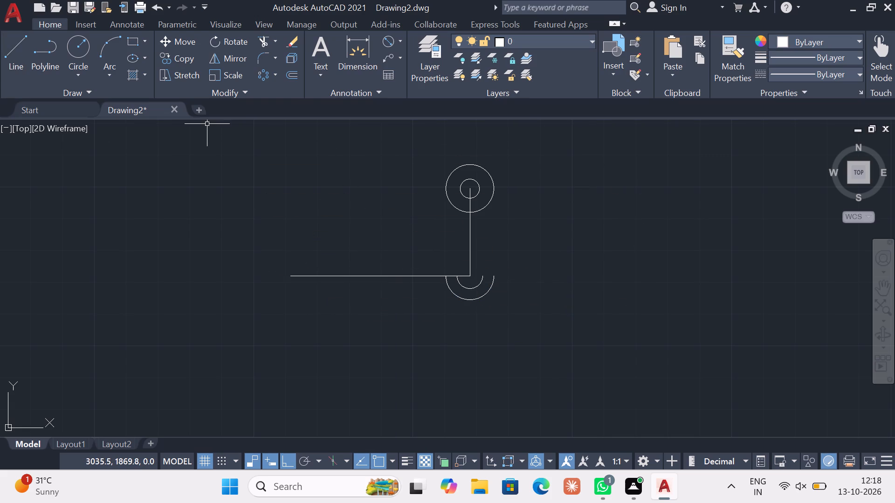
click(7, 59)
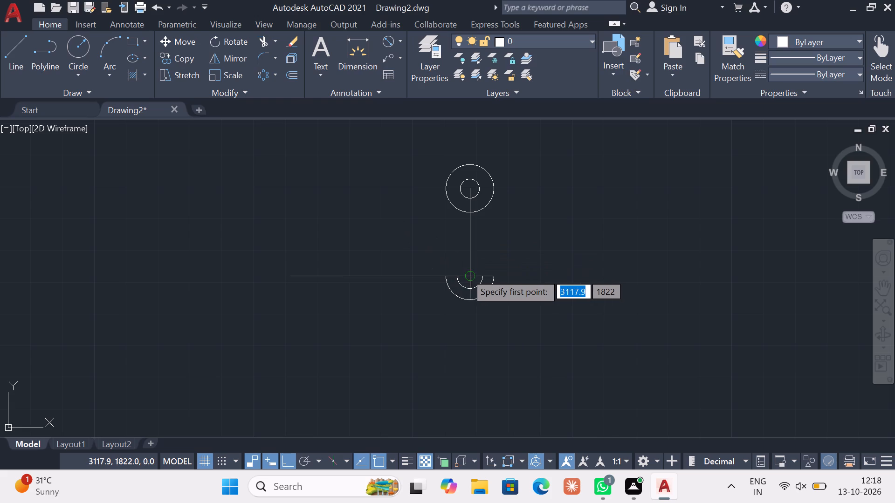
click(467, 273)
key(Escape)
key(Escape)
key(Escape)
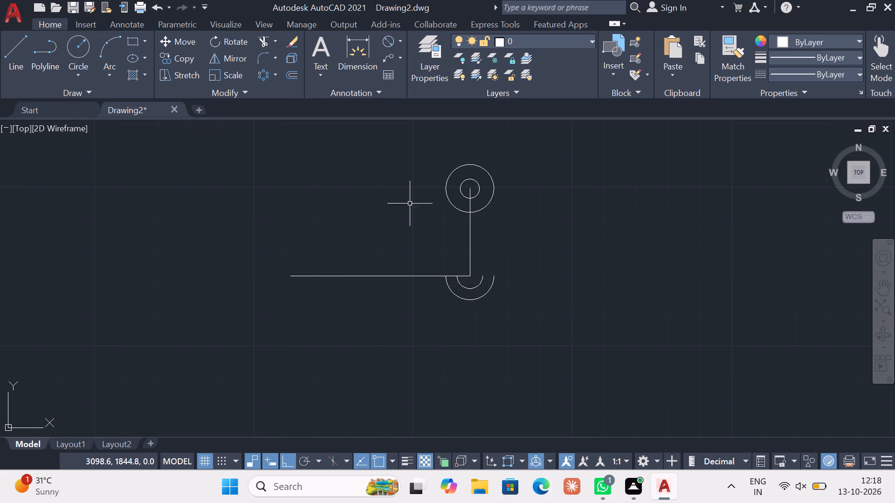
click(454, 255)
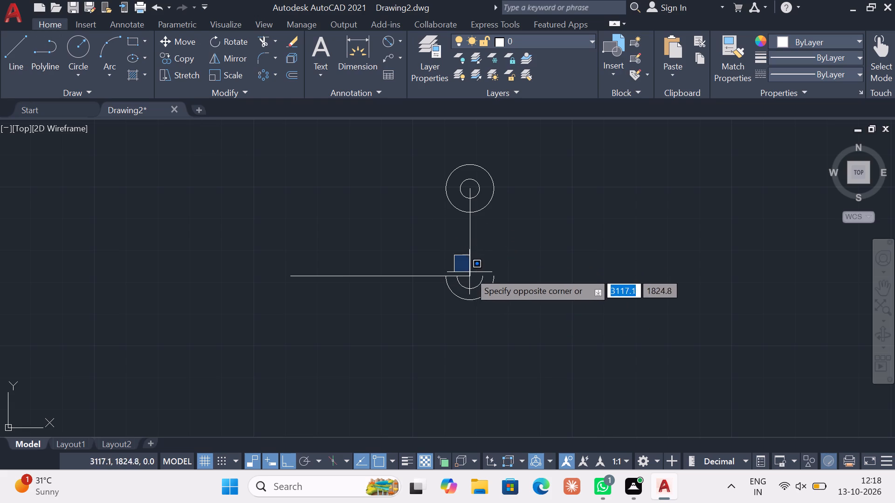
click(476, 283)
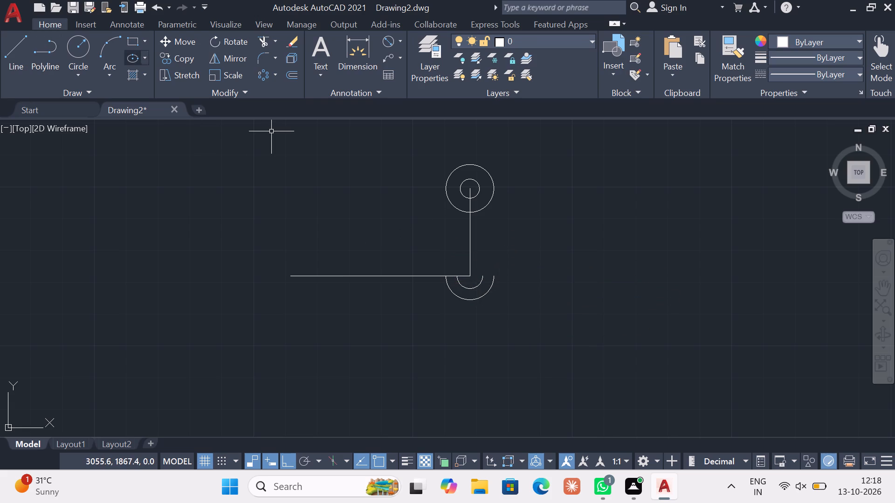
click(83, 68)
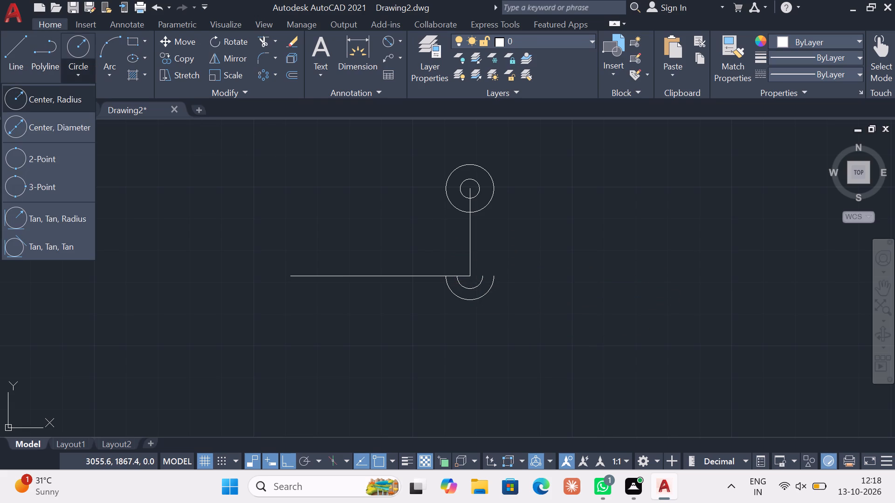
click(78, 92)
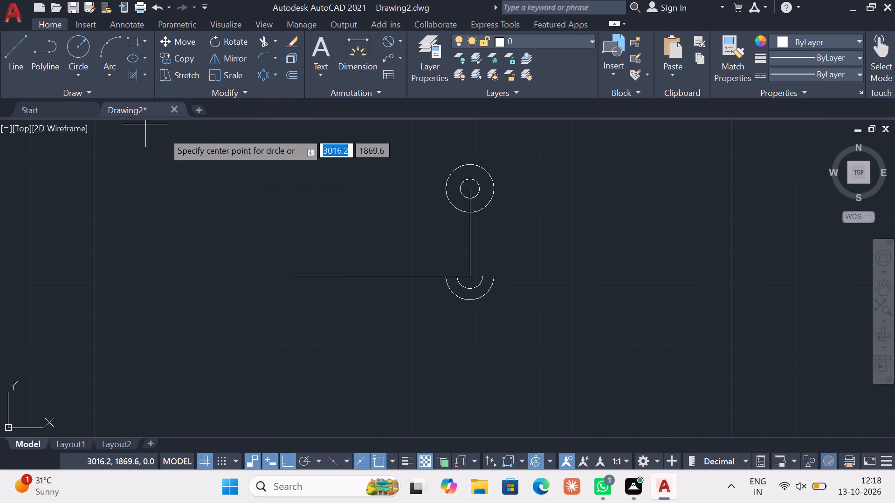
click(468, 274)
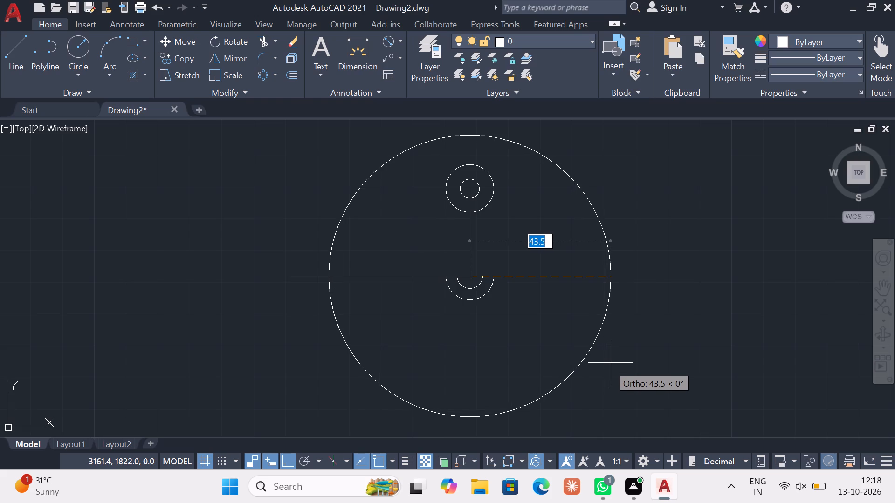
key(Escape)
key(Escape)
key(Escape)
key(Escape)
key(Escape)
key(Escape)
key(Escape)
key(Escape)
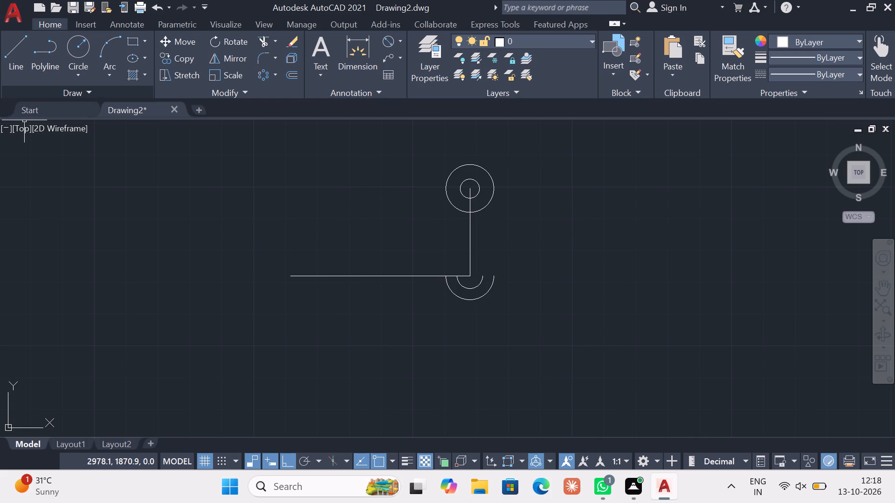
Draw a diameter-50 circle centred on the lower end of the vertical line.
click(81, 77)
click(66, 128)
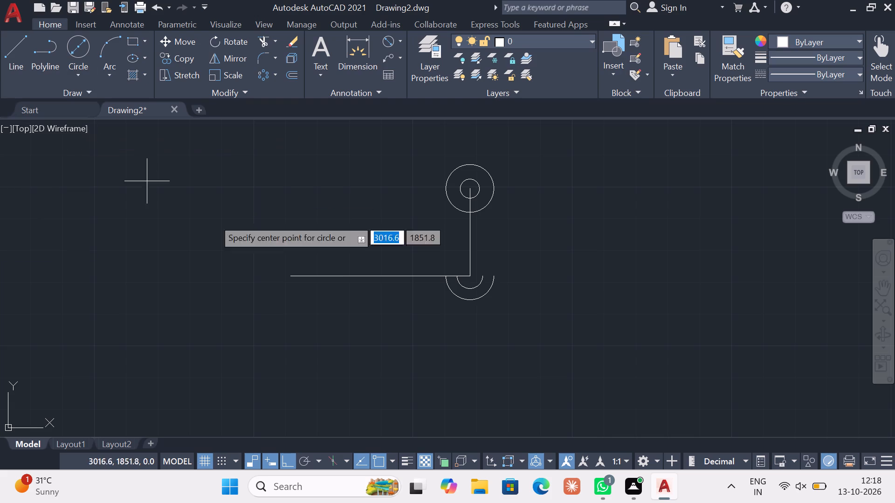
click(467, 276)
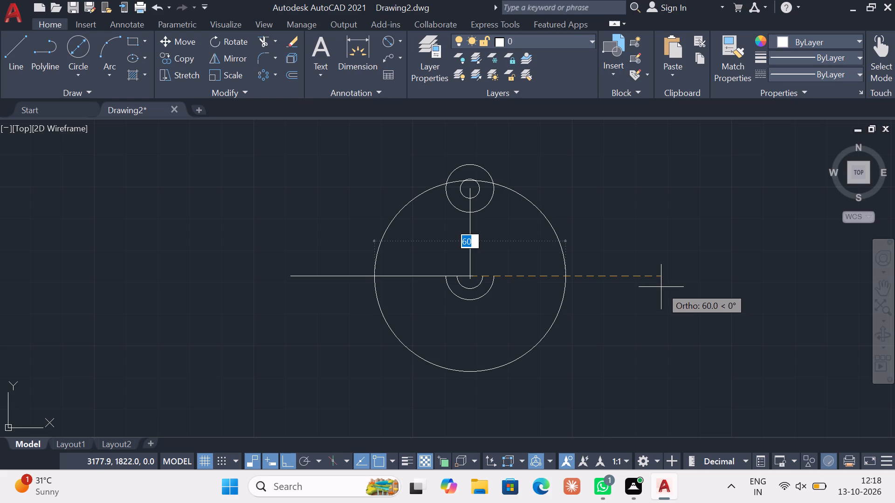
text(50)
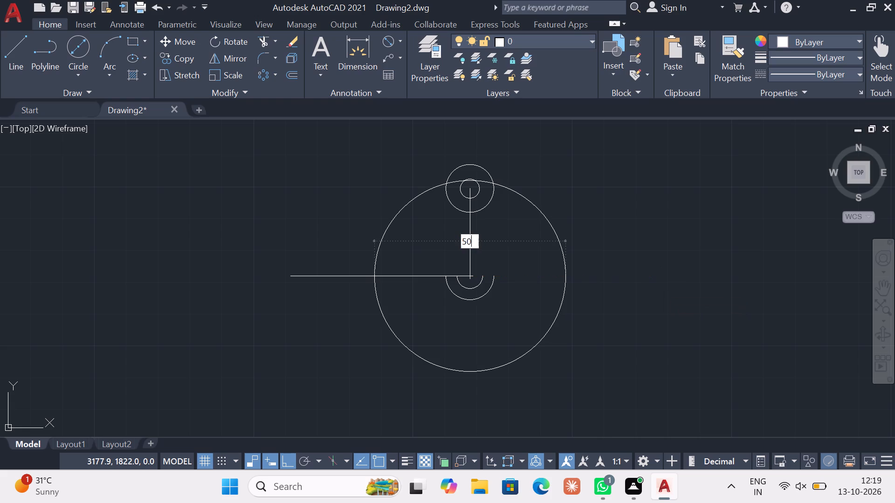
key(Return)
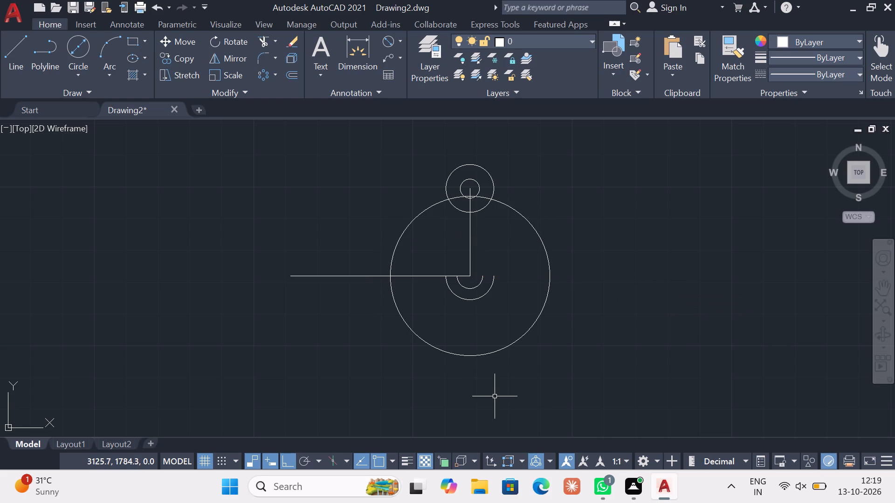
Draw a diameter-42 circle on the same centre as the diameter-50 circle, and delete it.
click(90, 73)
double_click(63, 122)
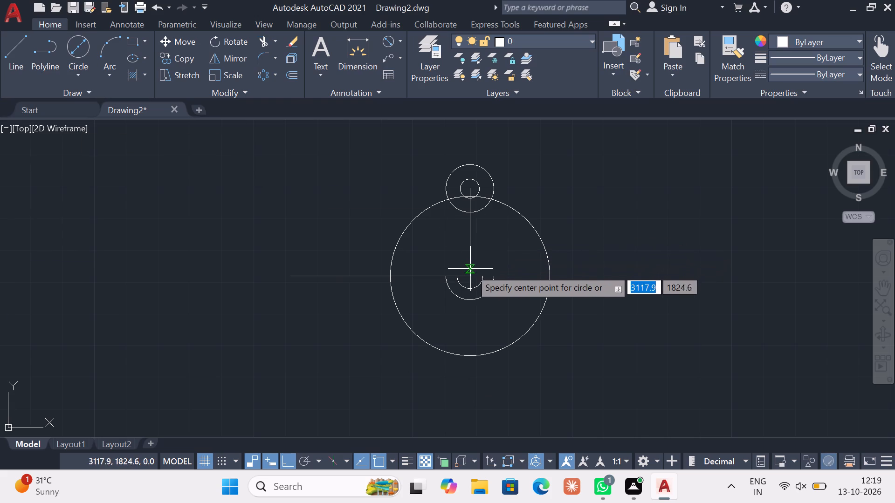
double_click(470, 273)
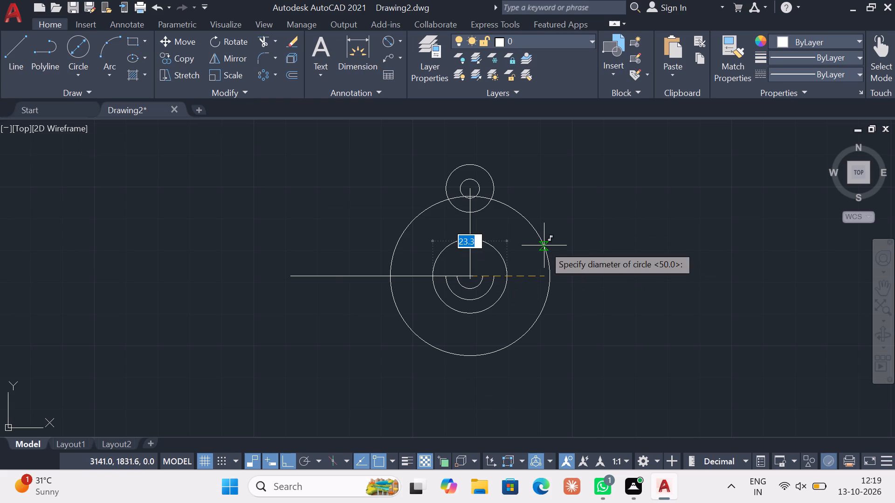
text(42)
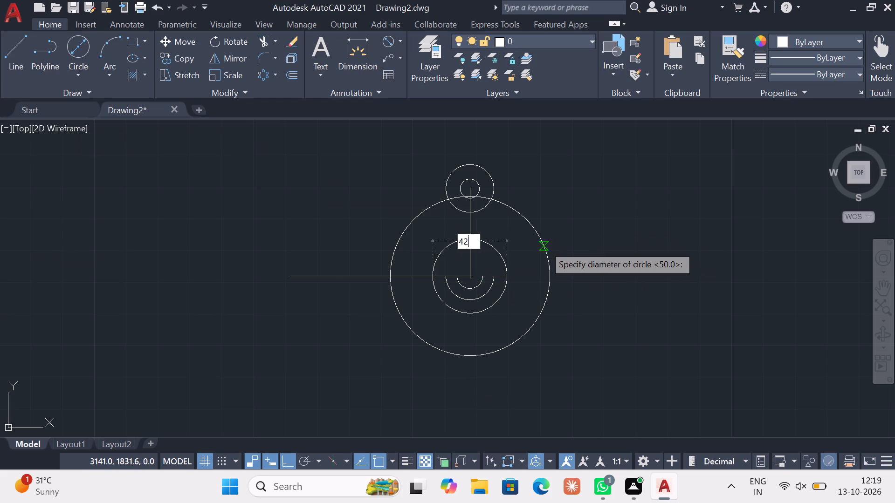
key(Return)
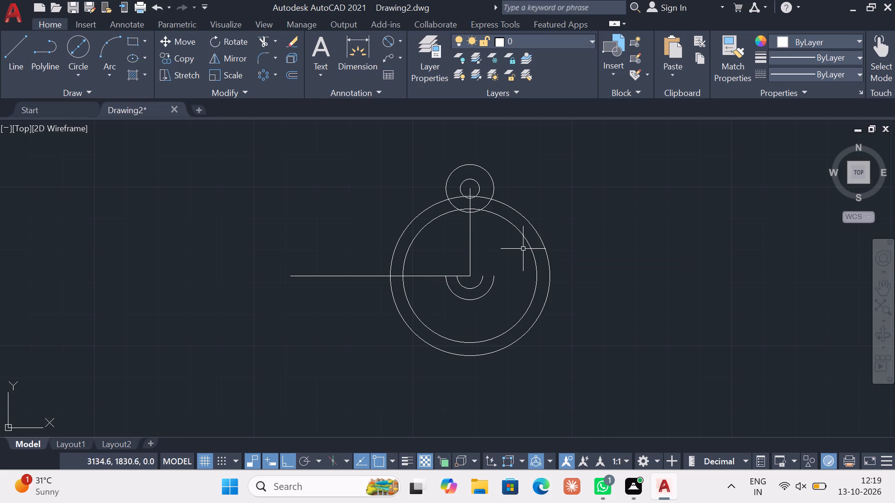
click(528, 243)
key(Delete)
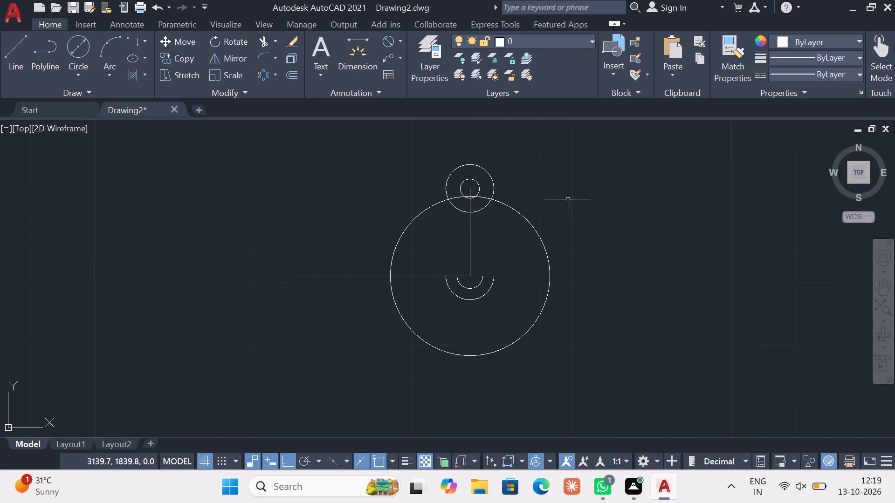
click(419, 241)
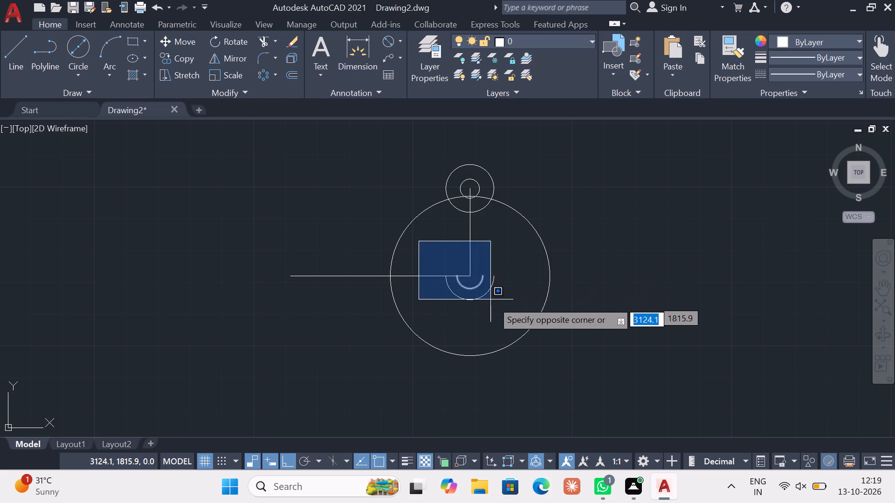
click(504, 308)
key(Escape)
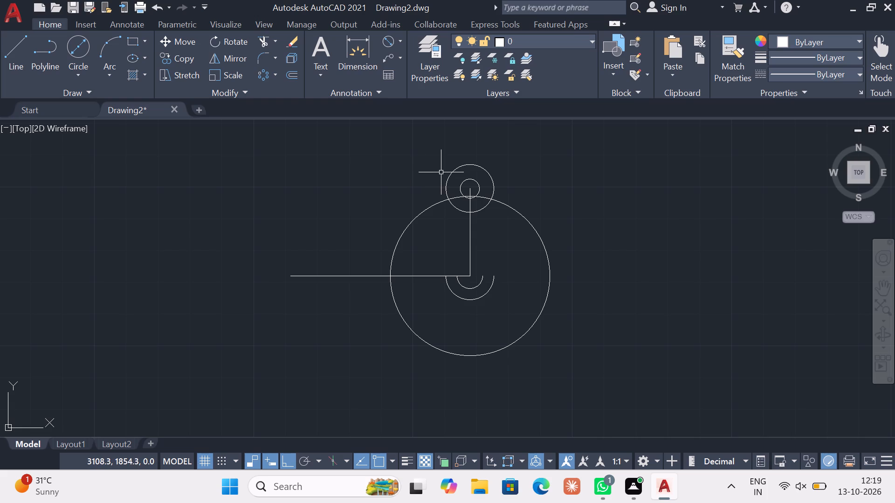
Fillet both junctions between the upper radius-7.5 circle and the diameter-50 circle with radius 3.
click(275, 60)
double_click(263, 86)
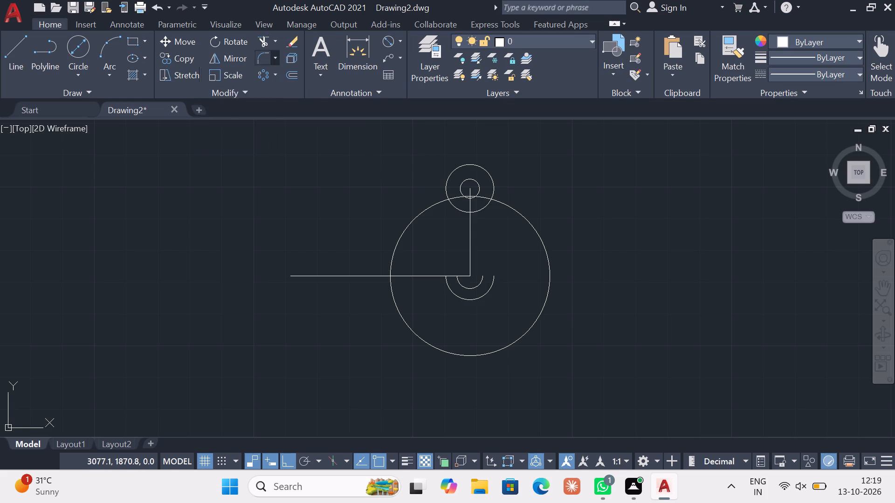
key(r)
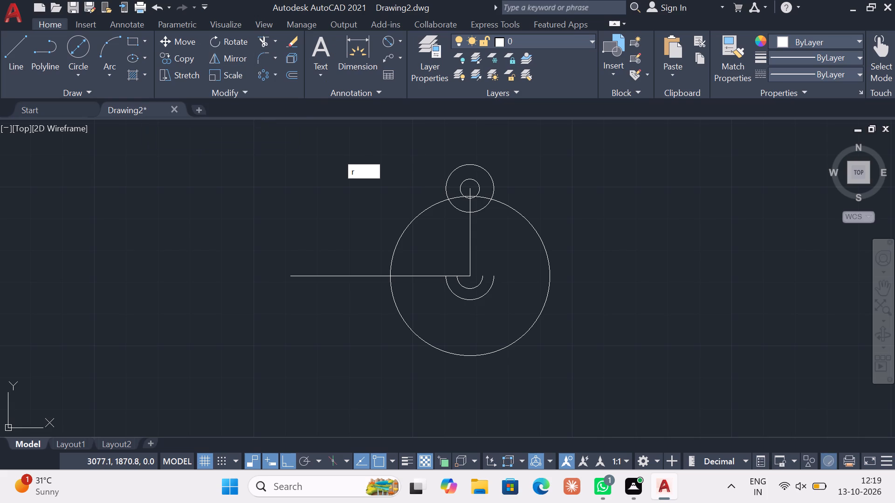
key(Return)
key(3)
key(Return)
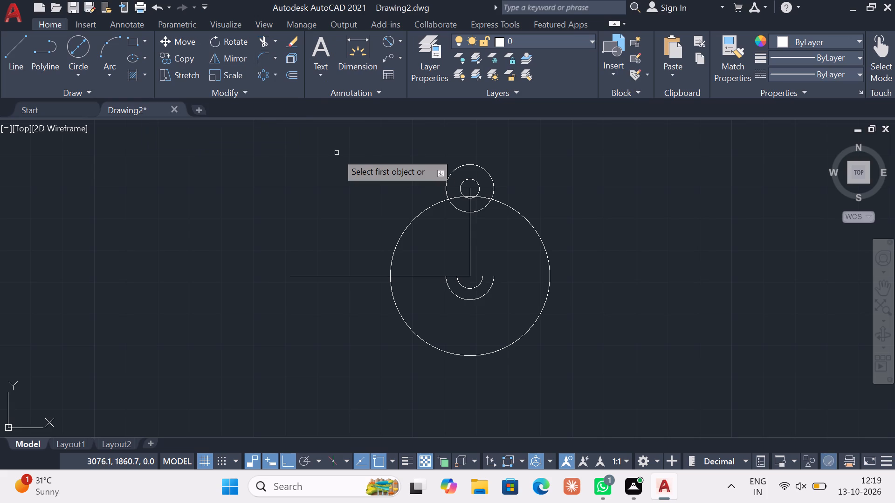
click(446, 187)
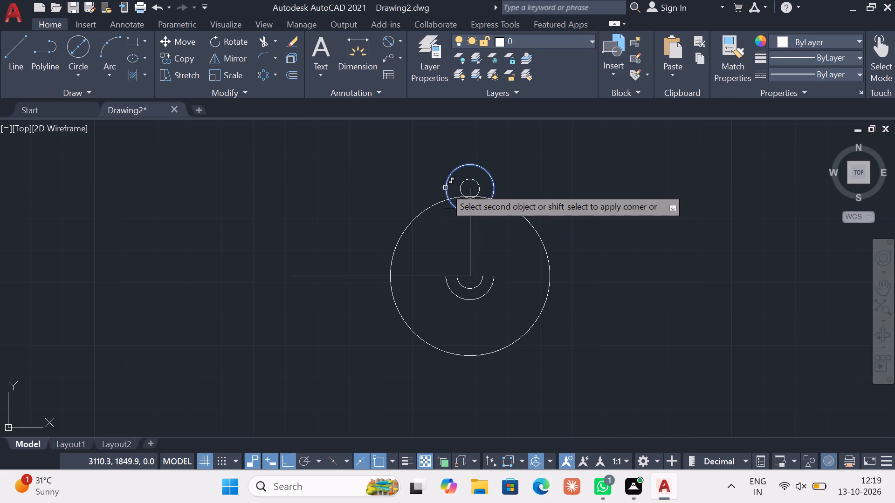
click(431, 205)
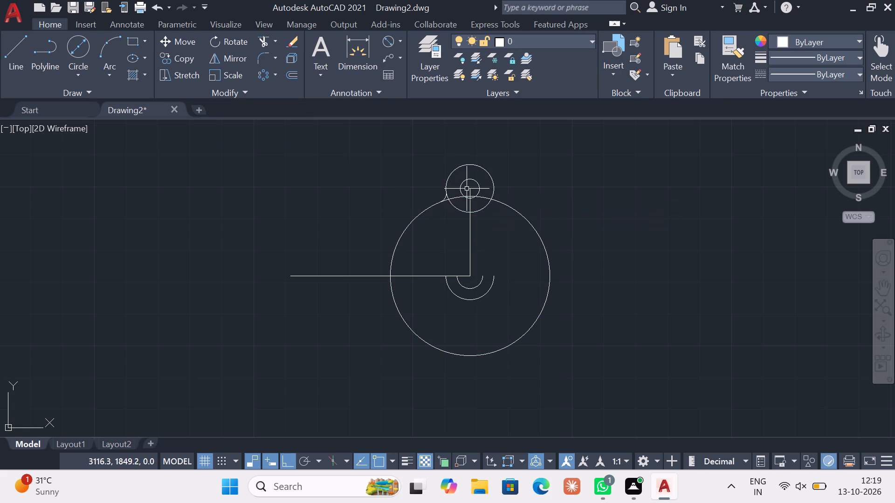
key(space)
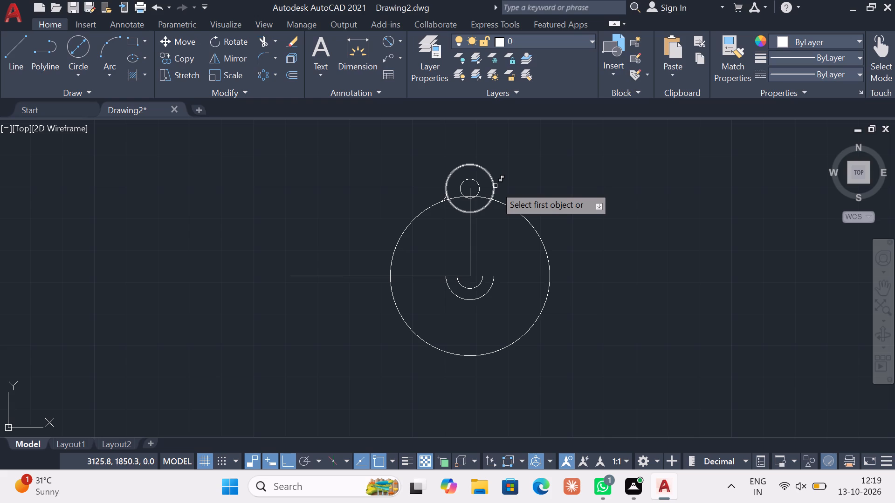
click(495, 186)
click(502, 204)
key(Escape)
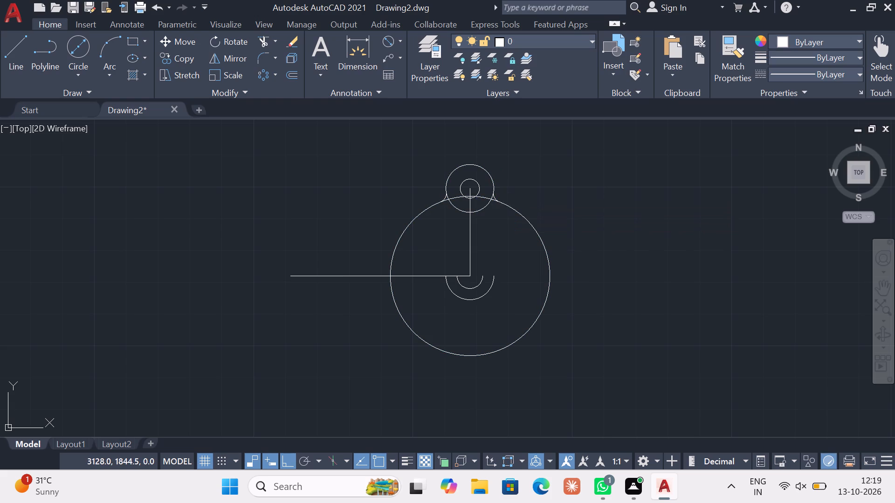
Trim the short circle segments between the left fillet and the left crossing of the radius-7.5 and diameter-50 circles.
click(265, 41)
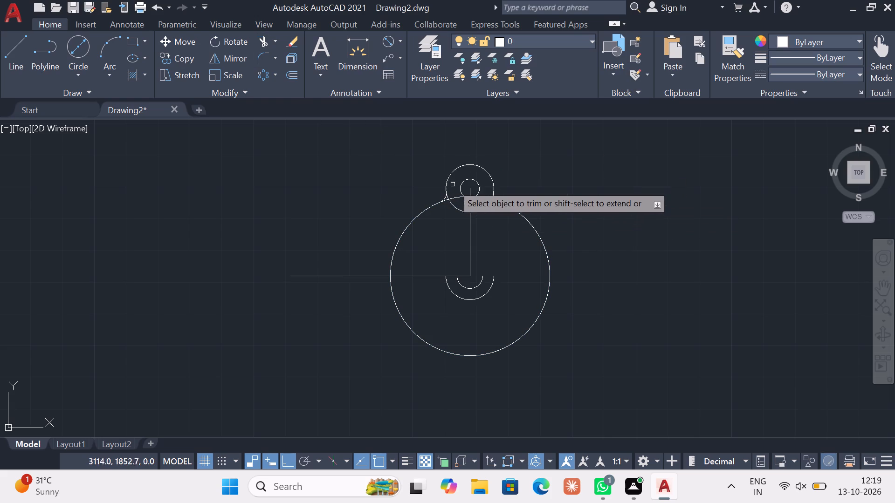
scroll(453, 184, up, 4)
click(415, 270)
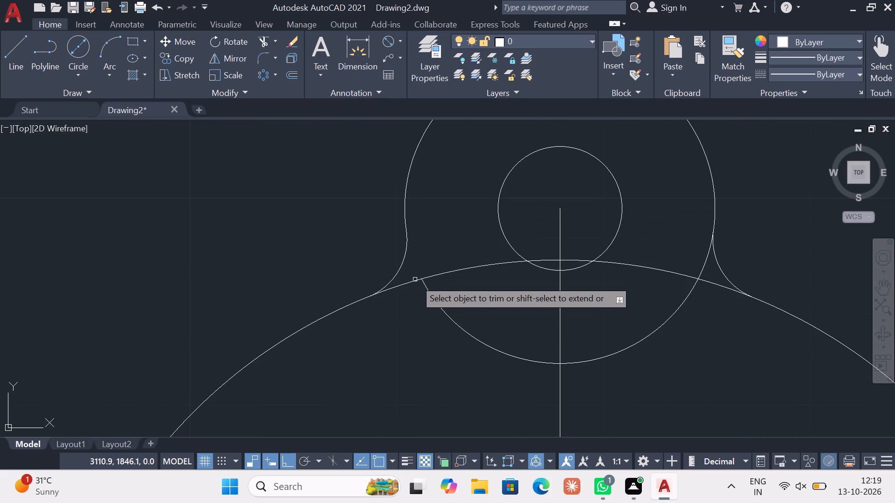
click(415, 279)
key(Escape)
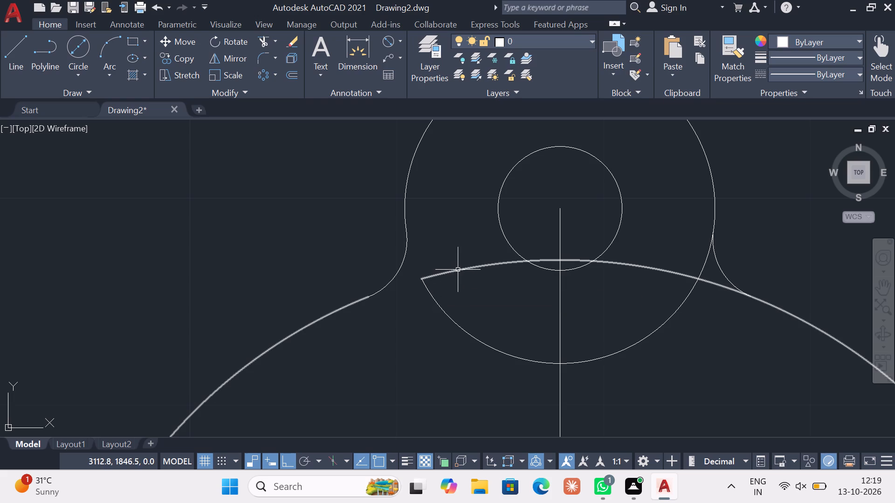
key(Escape)
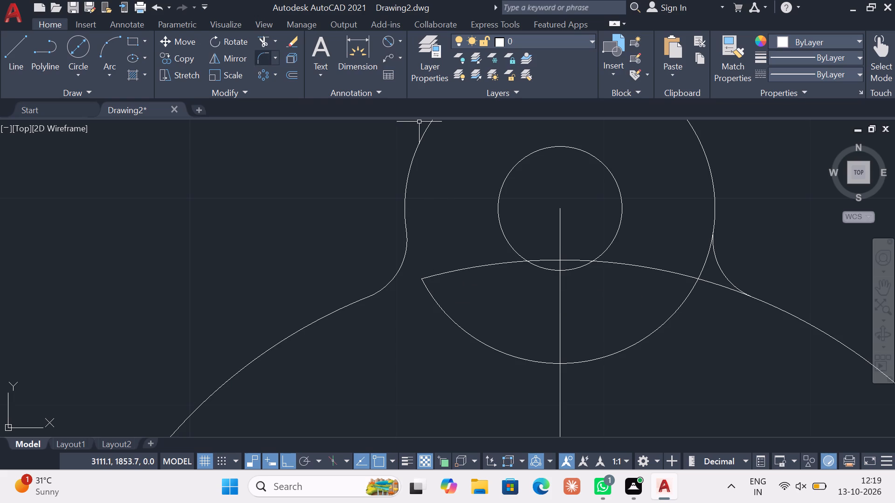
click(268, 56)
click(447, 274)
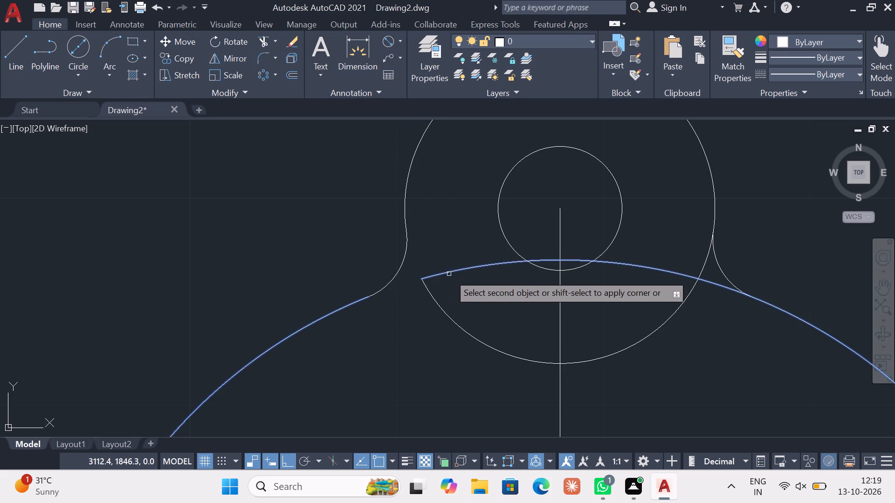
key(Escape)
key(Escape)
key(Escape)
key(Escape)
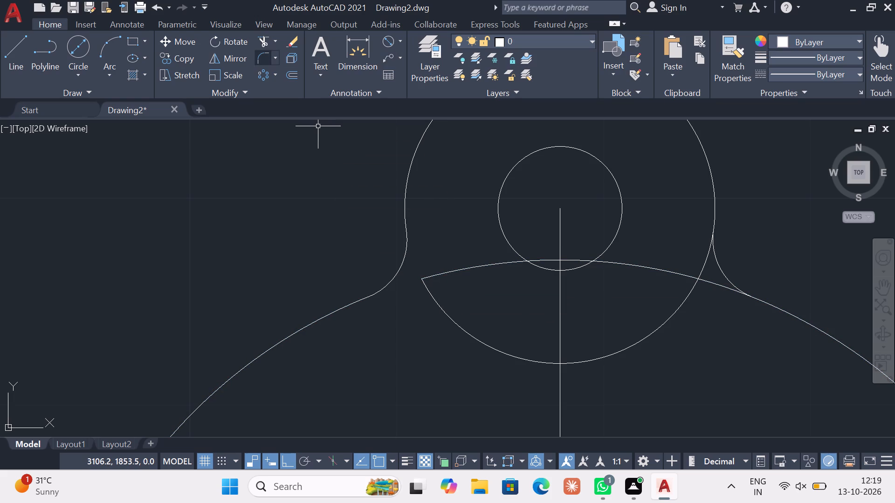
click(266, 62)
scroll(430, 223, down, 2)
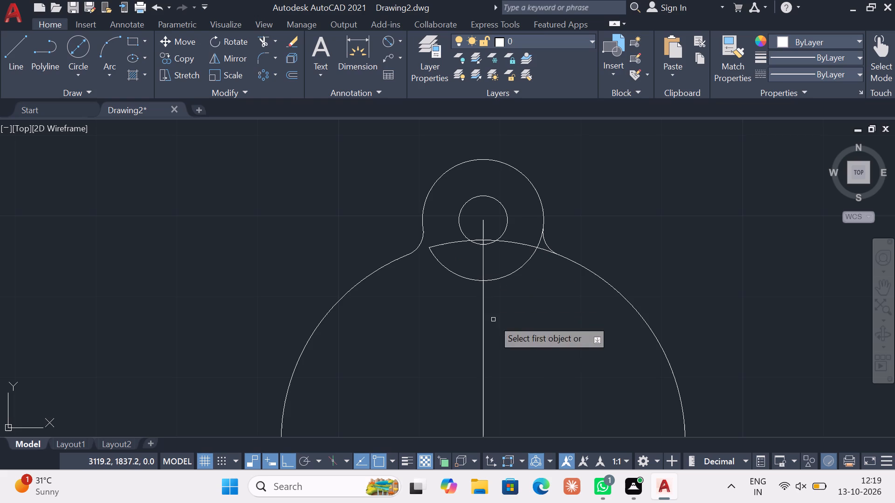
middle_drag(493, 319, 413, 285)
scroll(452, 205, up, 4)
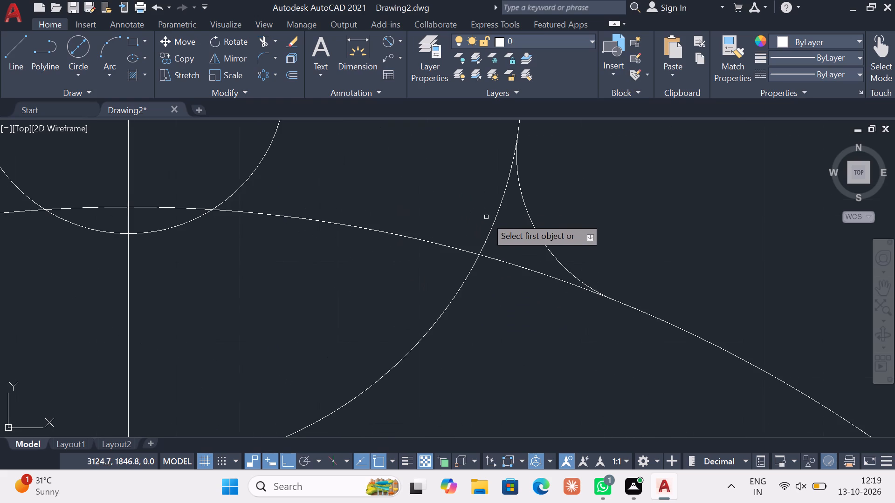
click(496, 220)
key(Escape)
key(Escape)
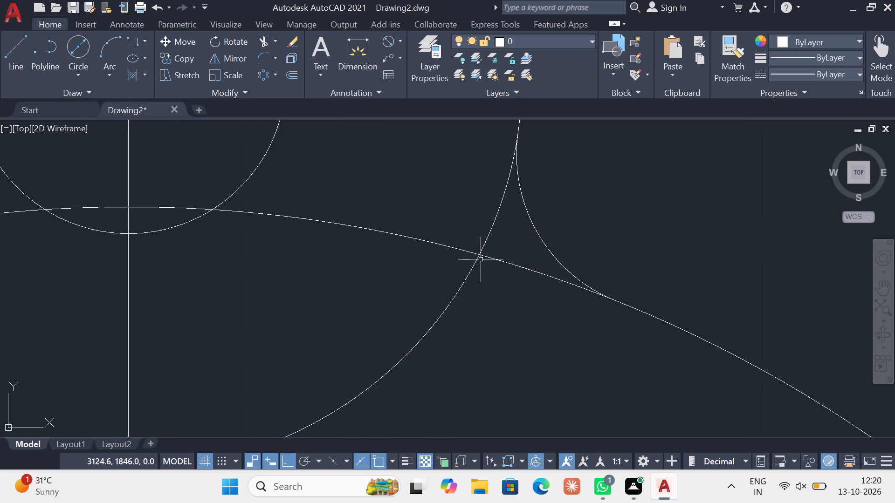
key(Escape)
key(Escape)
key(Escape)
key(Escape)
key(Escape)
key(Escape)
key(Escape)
Trim the short segments behind the right fillet and the overlapping arcs of both circles on the right of the vertical line.
double_click(262, 45)
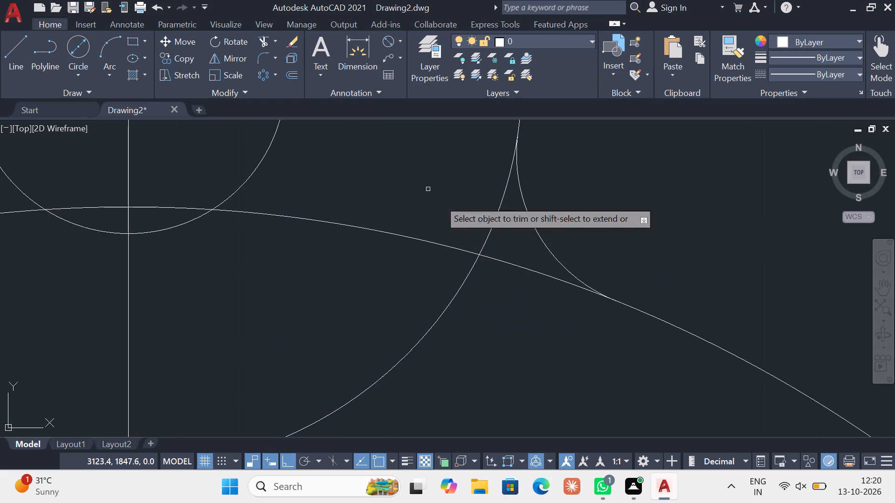
click(490, 224)
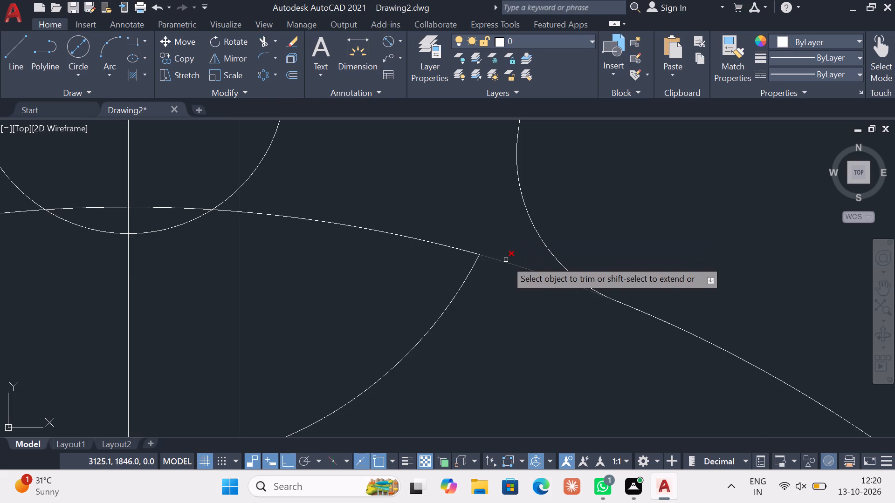
click(506, 260)
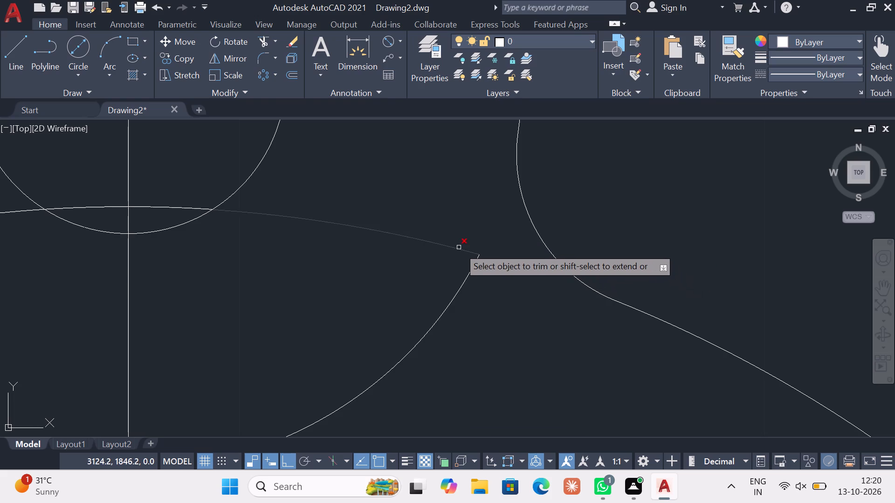
click(459, 247)
click(471, 272)
key(Escape)
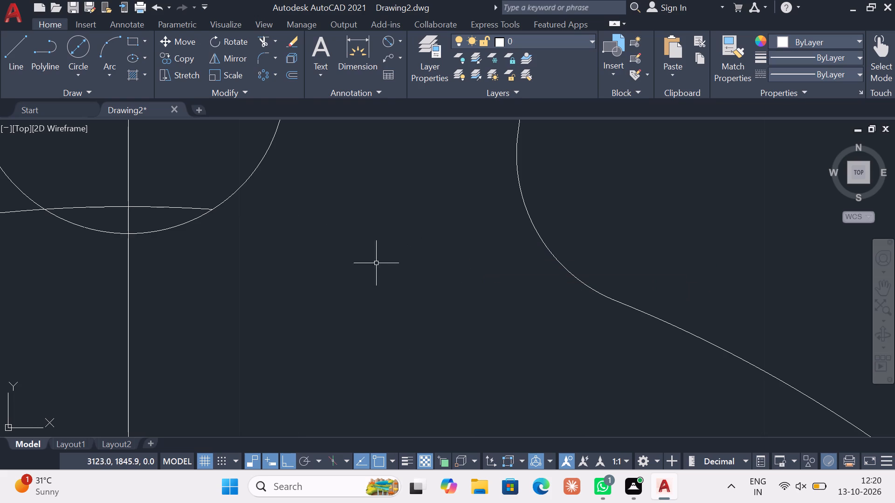
middle_drag(274, 263, 445, 199)
key(Escape)
key(Escape)
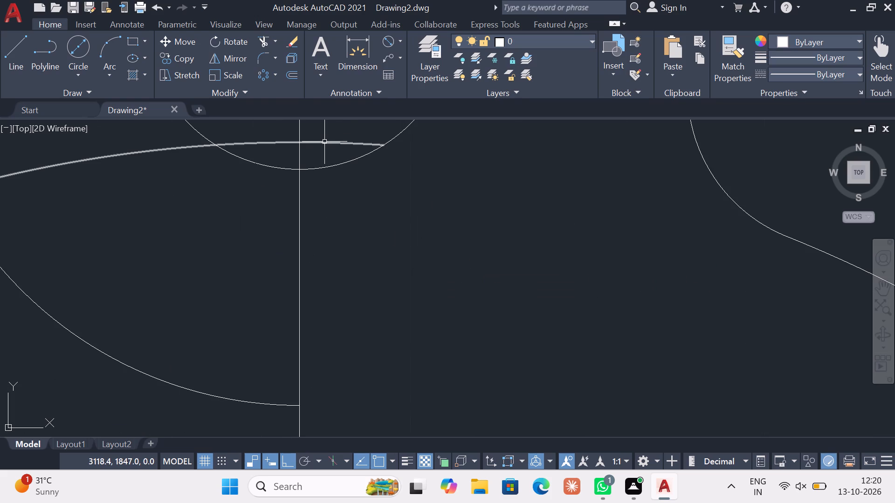
Trim the remaining diameter-50 arc across the small inner circle and the lower-left arc of the radius-7.5 circle.
click(262, 39)
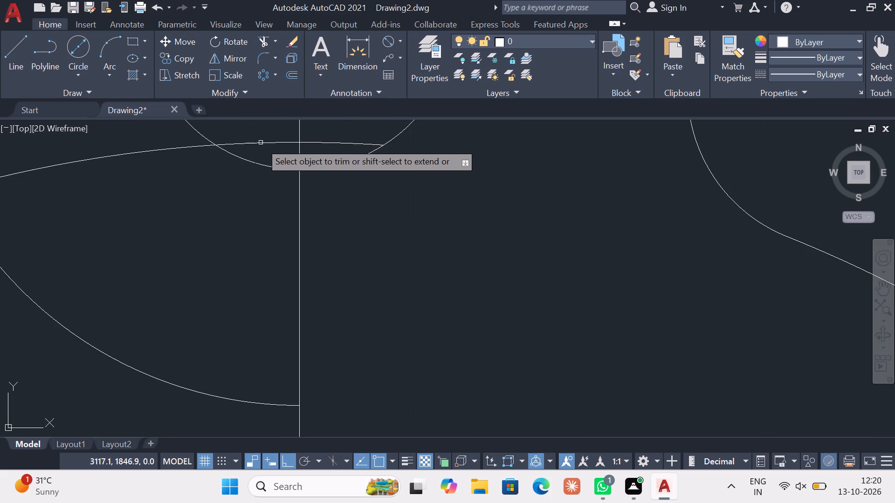
click(265, 143)
click(332, 143)
scroll(336, 157, down, 3)
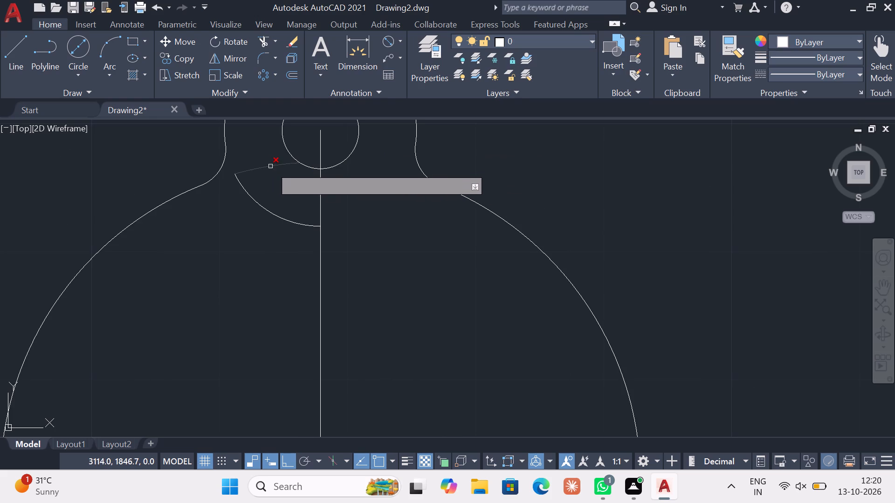
click(270, 166)
click(258, 205)
key(Escape)
scroll(279, 198, down, 4)
middle_drag(280, 198, 370, 220)
scroll(385, 248, up, 1)
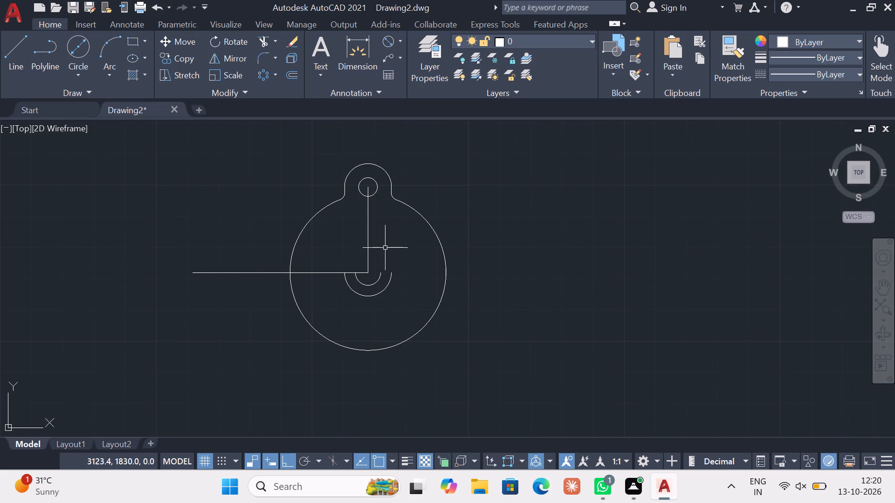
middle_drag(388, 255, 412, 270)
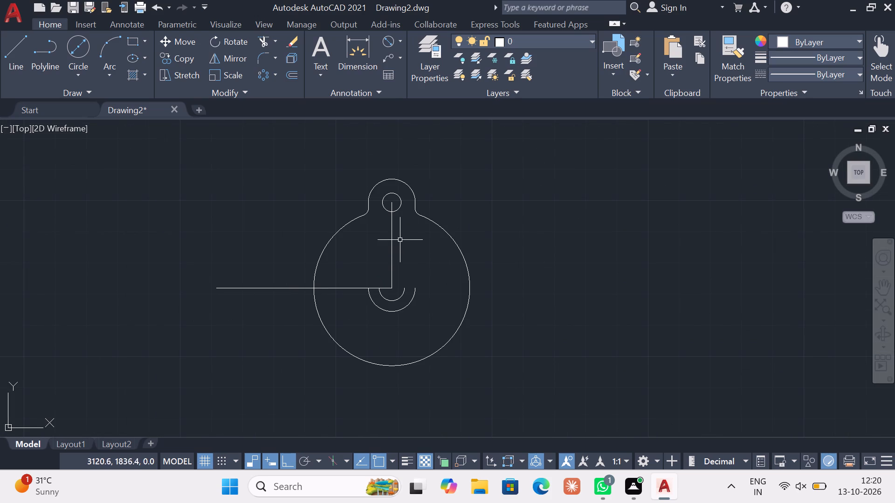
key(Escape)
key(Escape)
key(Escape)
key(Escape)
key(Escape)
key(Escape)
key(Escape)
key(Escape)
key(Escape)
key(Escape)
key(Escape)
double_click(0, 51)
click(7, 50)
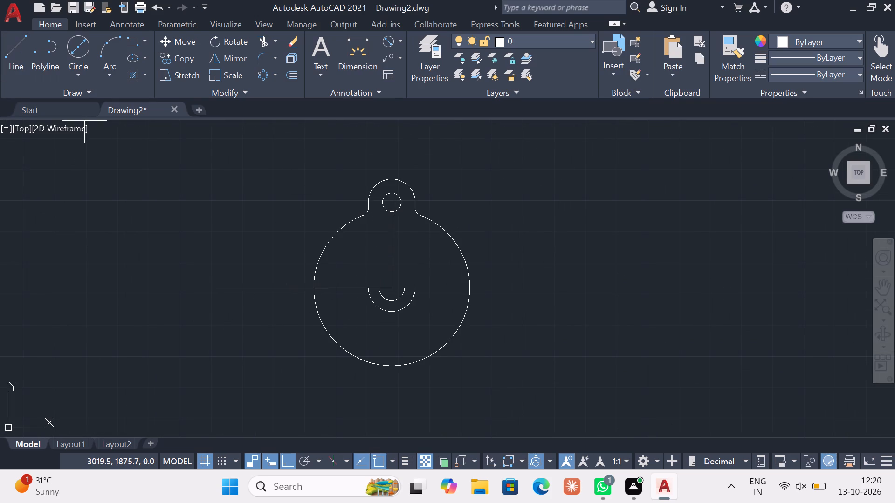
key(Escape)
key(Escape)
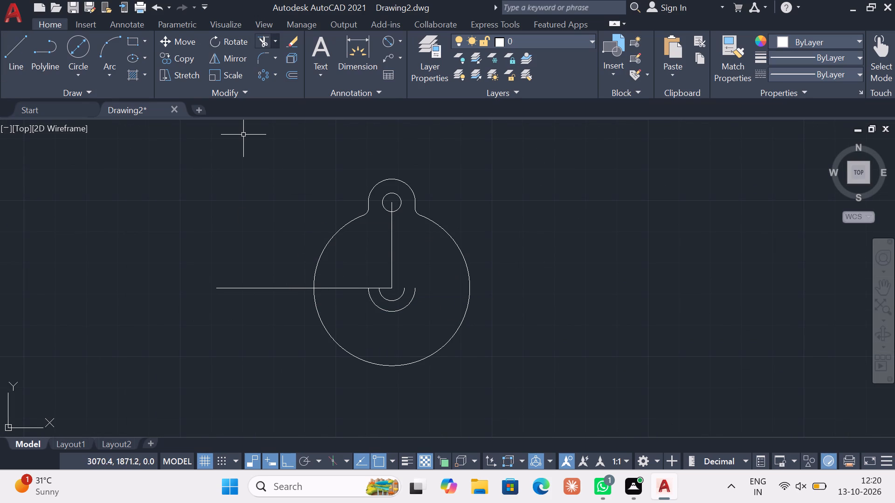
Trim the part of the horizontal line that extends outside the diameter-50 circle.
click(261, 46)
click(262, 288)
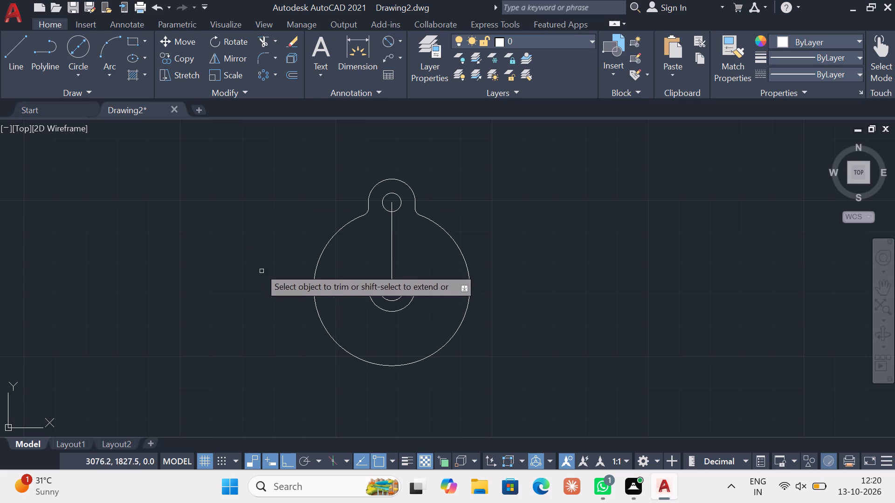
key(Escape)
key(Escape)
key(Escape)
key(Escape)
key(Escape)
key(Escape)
Delete all drawn geometry, both the lugged circle profile with its inner lines and the separate pair of arcs.
scroll(382, 268, down, 1)
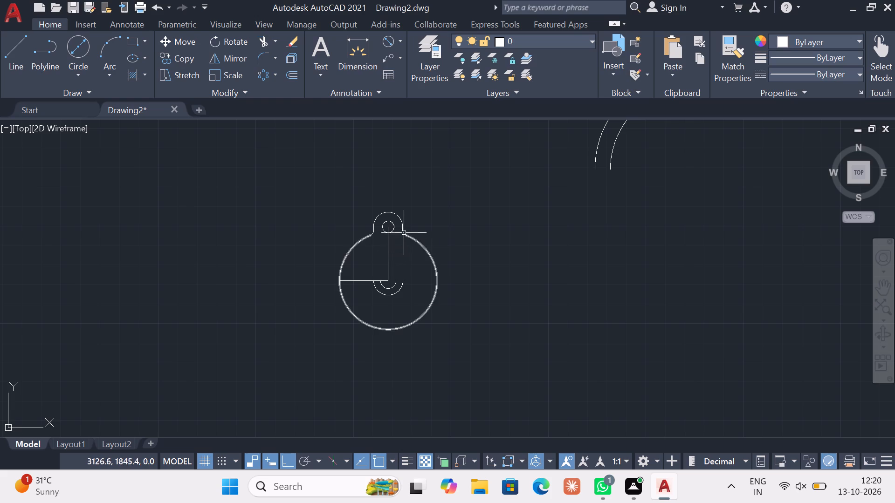
key(Escape)
scroll(369, 207, down, 3)
click(278, 146)
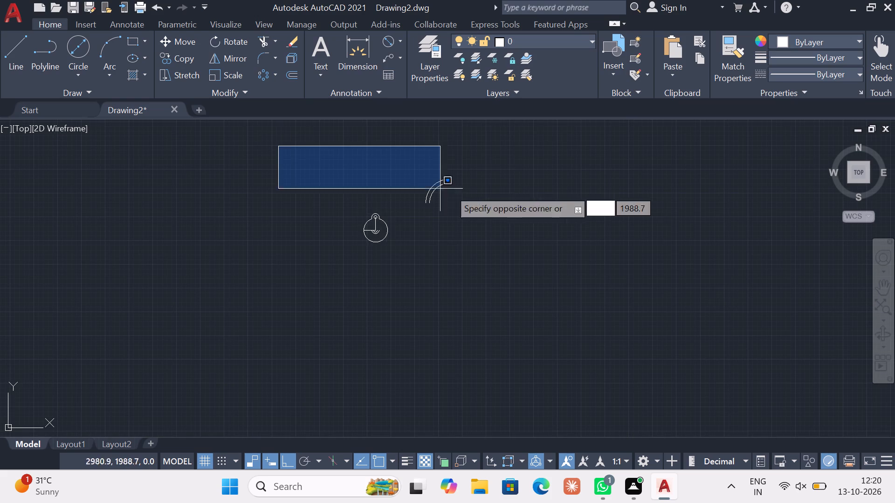
click(522, 257)
key(Delete)
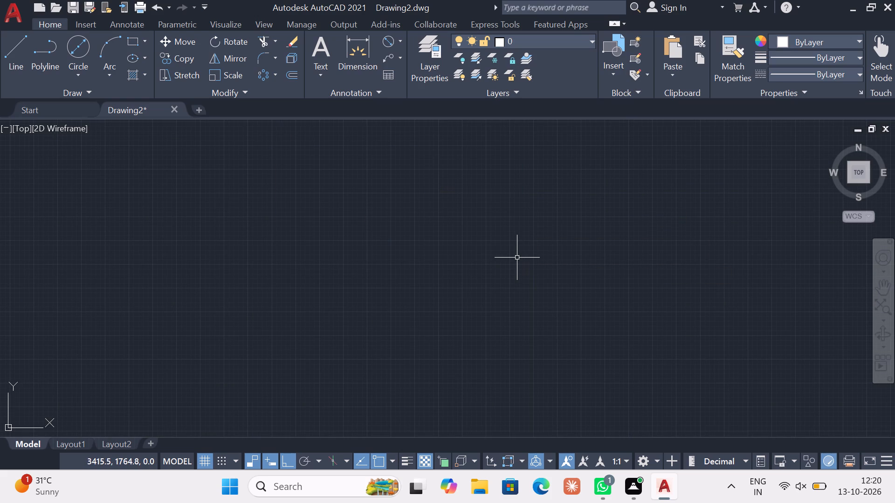
key(Escape)
key(Escape)
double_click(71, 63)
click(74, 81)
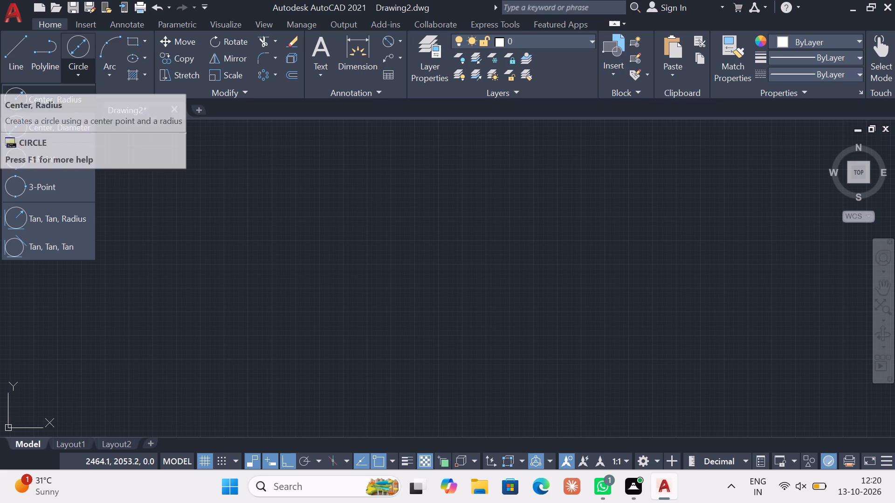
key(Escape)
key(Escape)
Draw a circle of radius 42 in the middle of the empty drawing area.
click(74, 73)
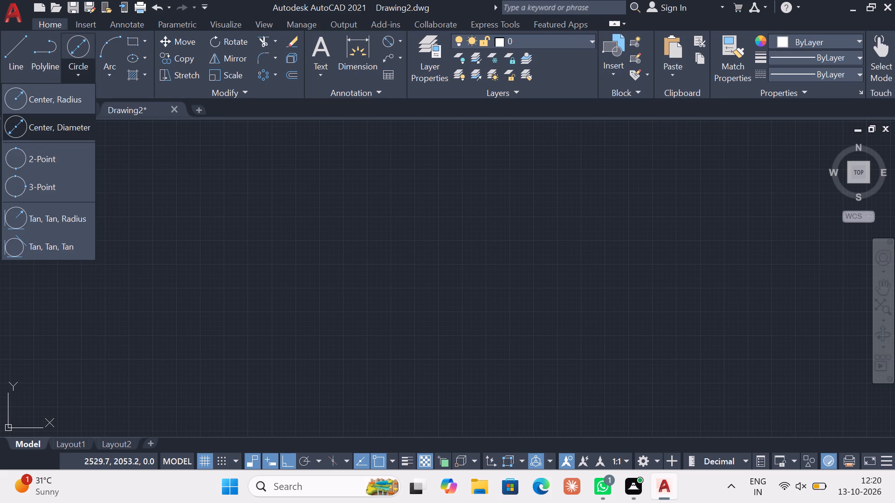
click(74, 95)
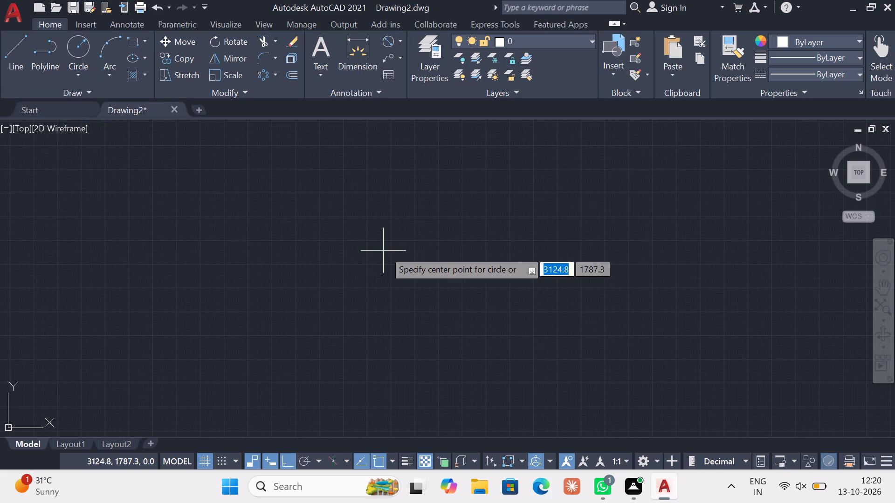
click(384, 251)
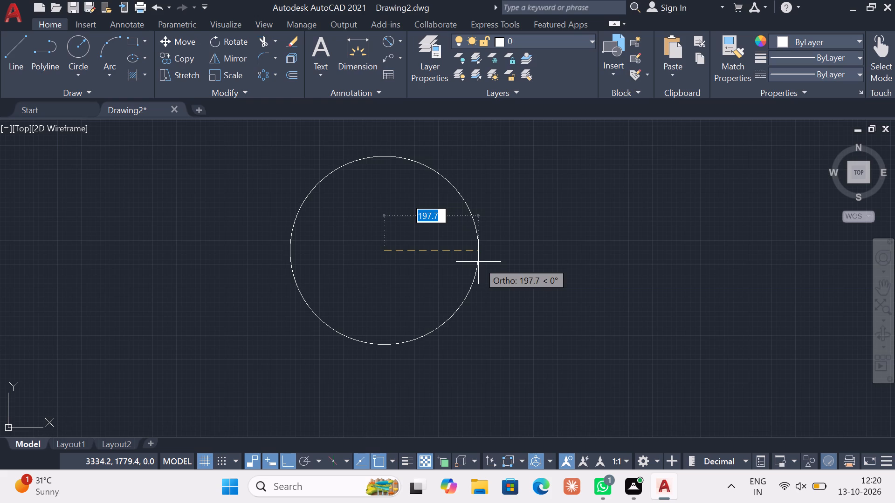
text(42)
key(Return)
key(Escape)
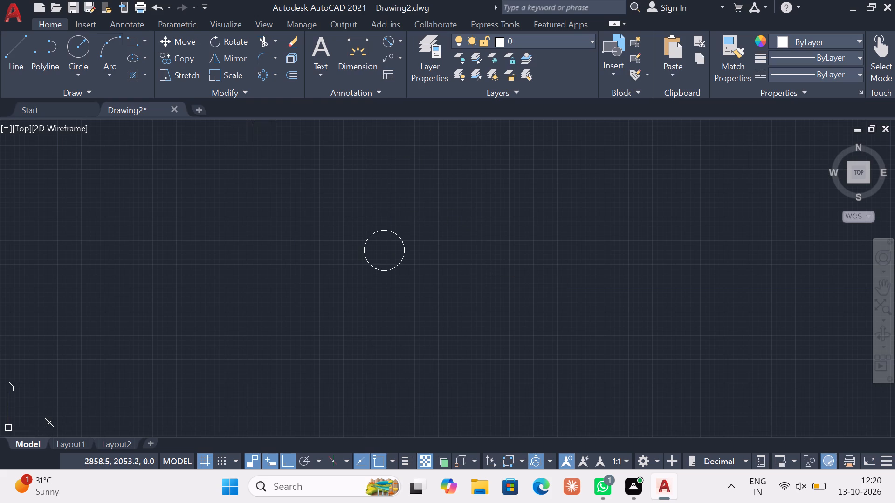
Draw a circle of radius 50 concentric with the radius-42 circle.
click(74, 78)
click(56, 94)
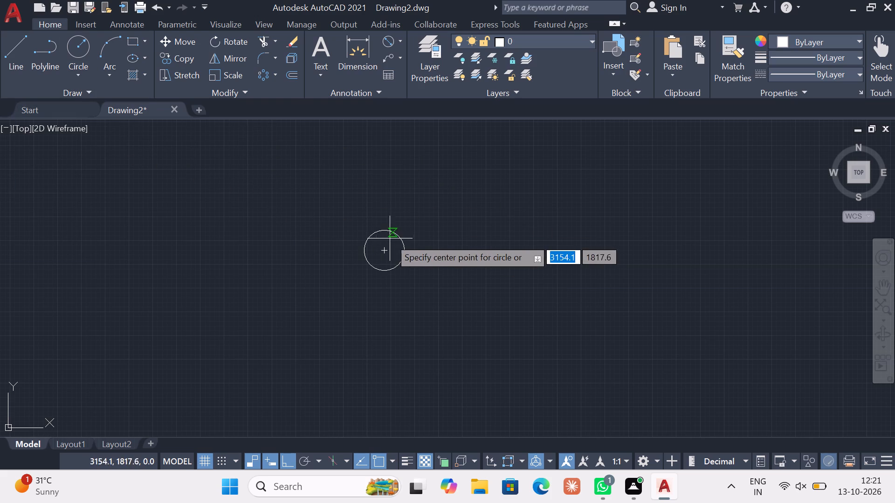
click(382, 252)
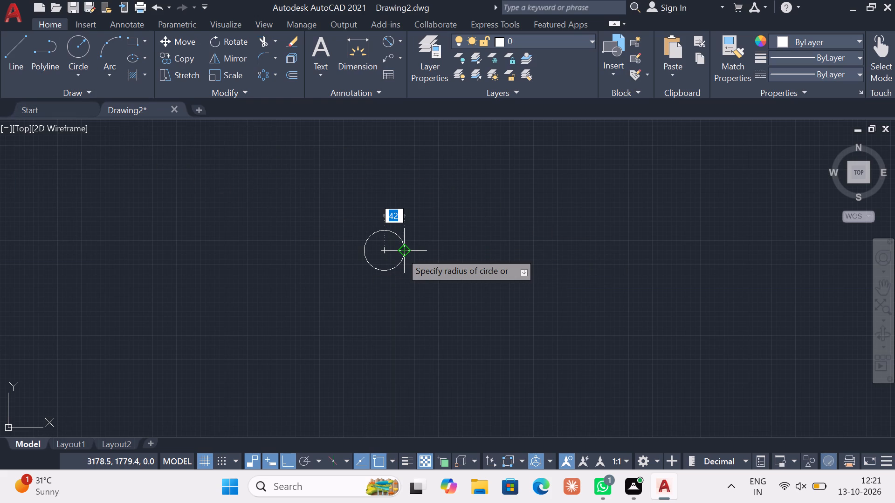
text(50)
key(Return)
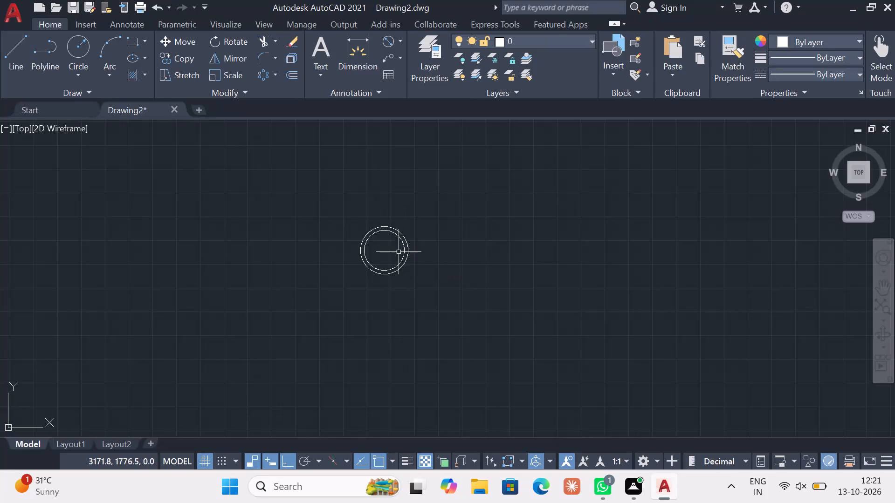
Draw connected lines from the top quadrant of the radius-50 circle to its centre and on to its left quadrant.
scroll(402, 247, up, 3)
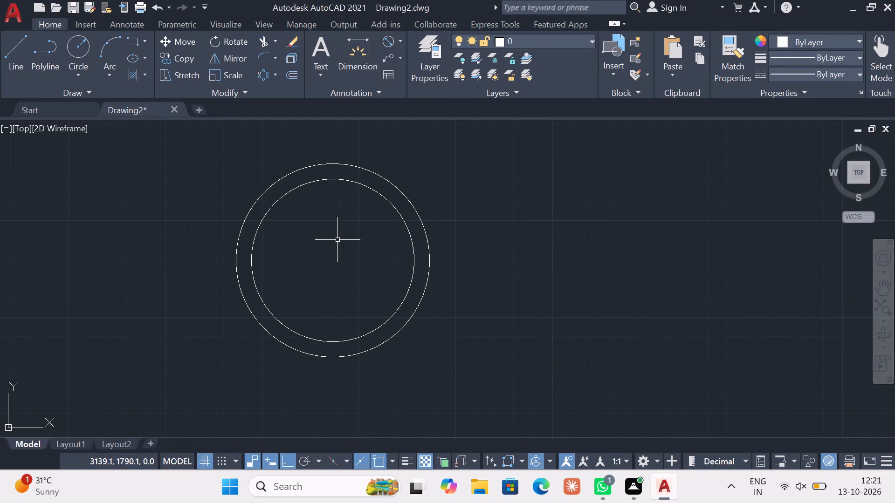
scroll(288, 216, up, 2)
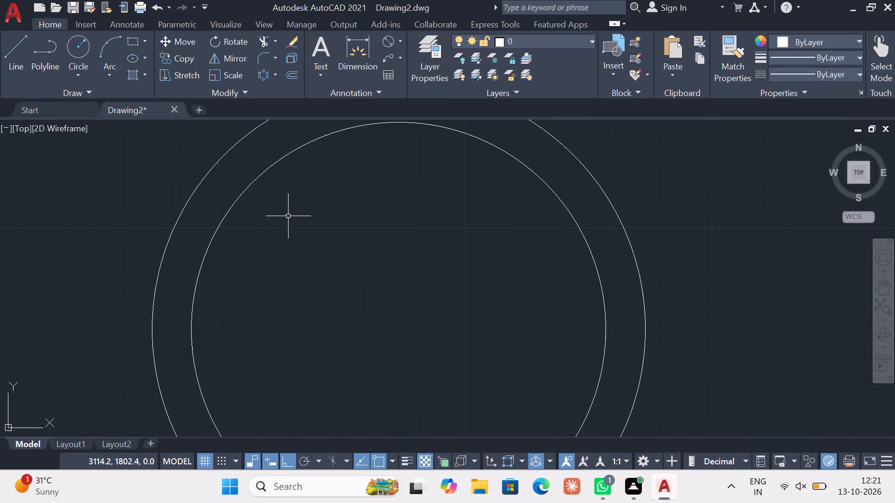
middle_drag(287, 215, 313, 344)
scroll(317, 335, down, 1)
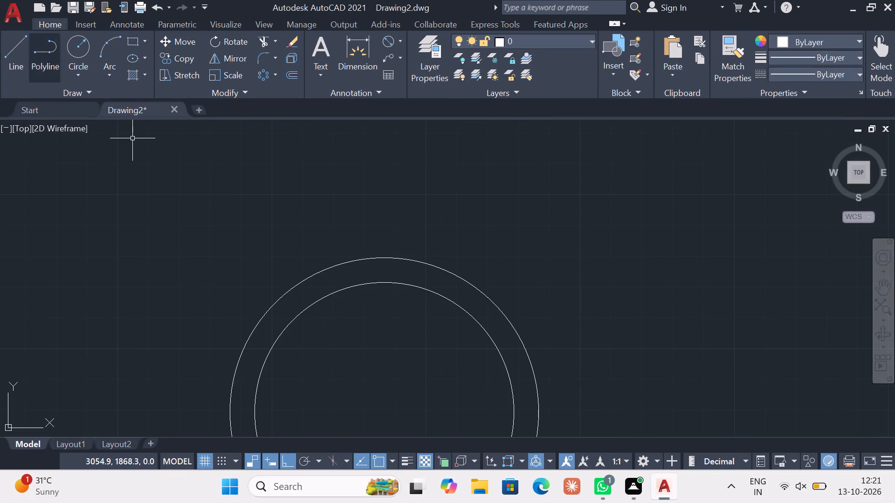
double_click(10, 56)
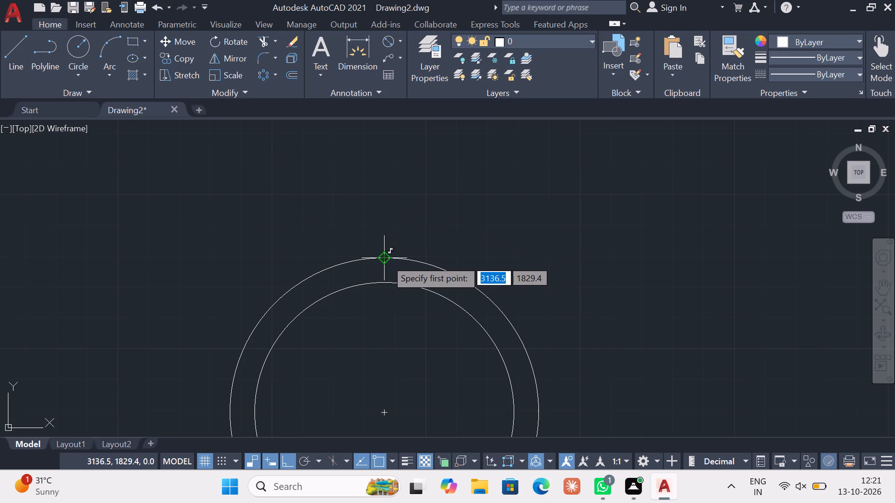
click(386, 259)
middle_drag(390, 286, 390, 180)
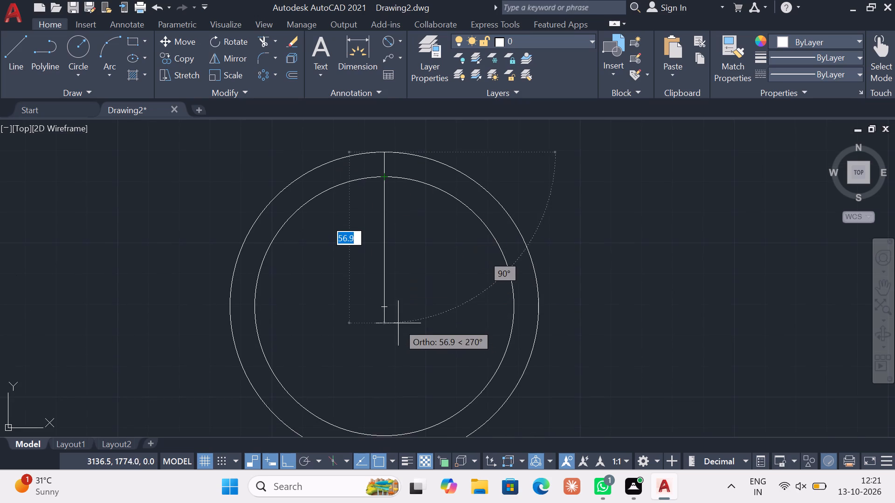
click(387, 304)
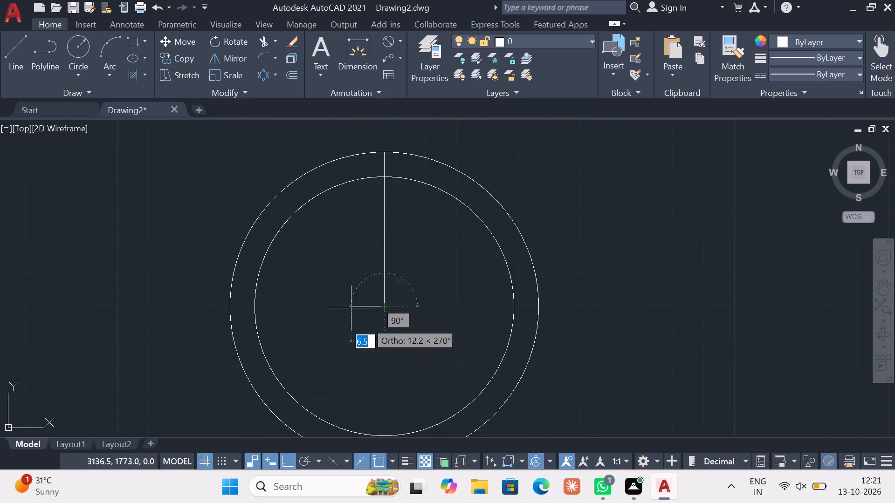
click(227, 304)
key(Escape)
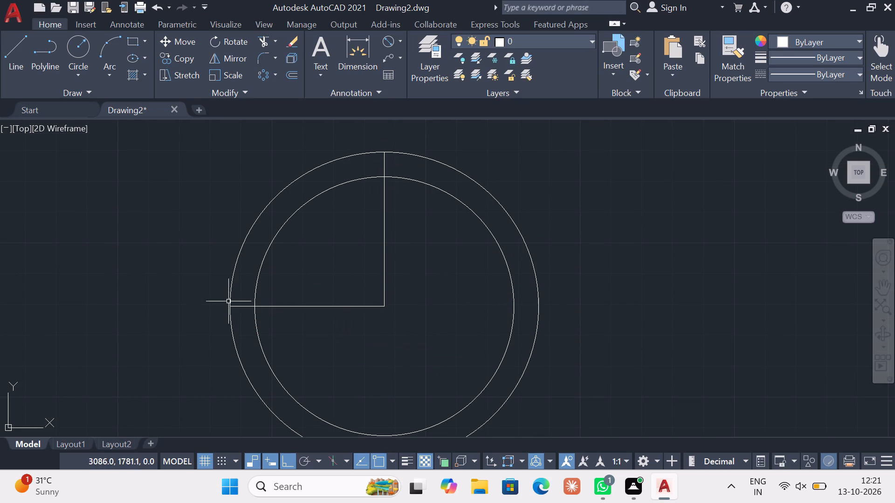
Draw connected lines from the radius-50 circle's right quadrant to its centre and on to its bottom quadrant.
double_click(13, 53)
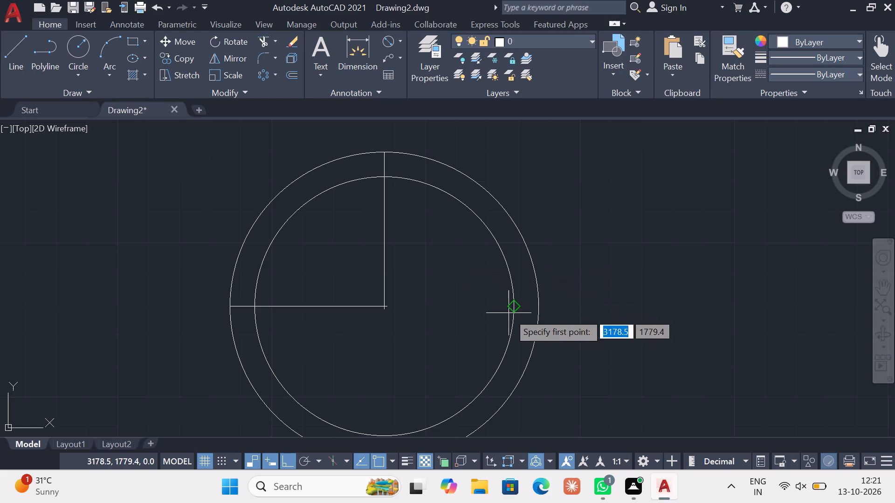
click(540, 306)
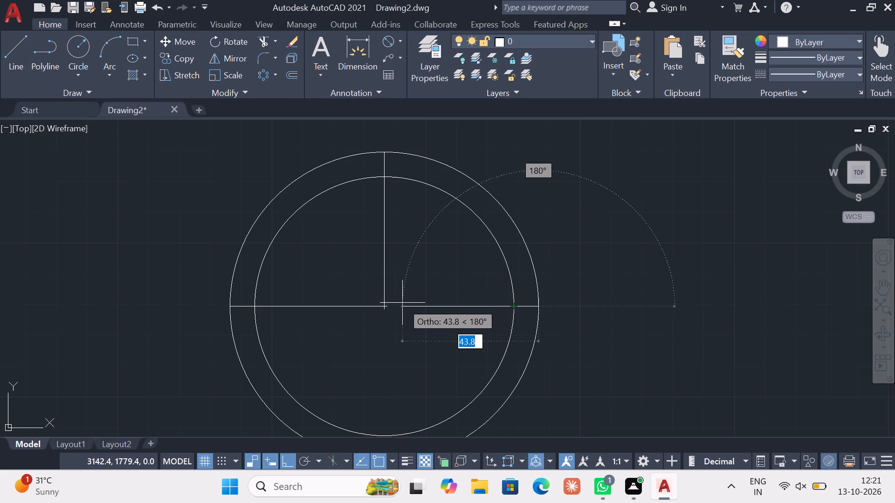
click(381, 309)
middle_drag(381, 307, 393, 230)
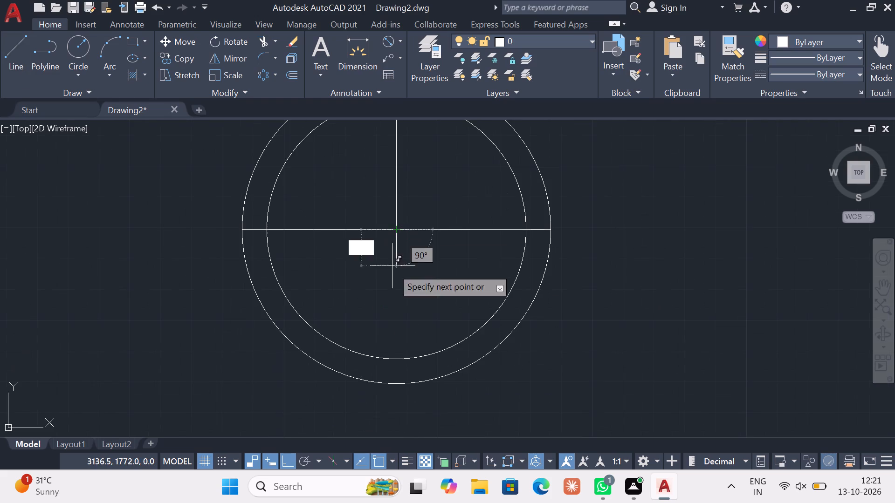
double_click(394, 383)
key(Escape)
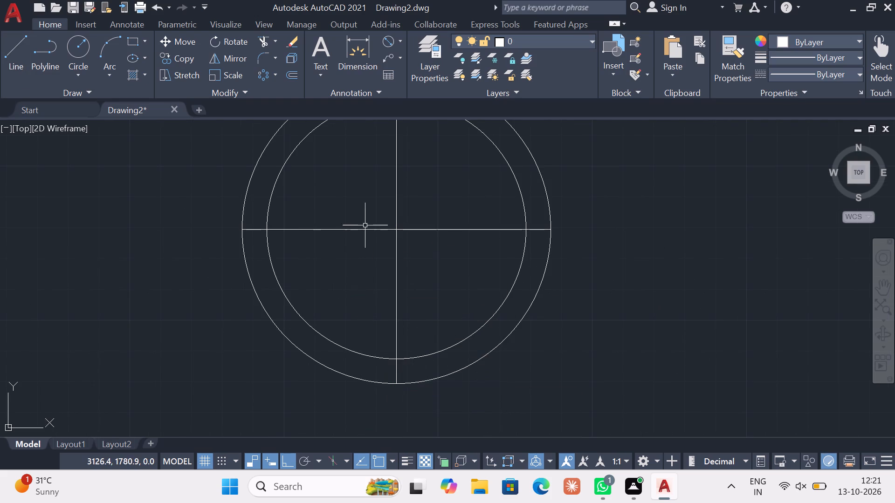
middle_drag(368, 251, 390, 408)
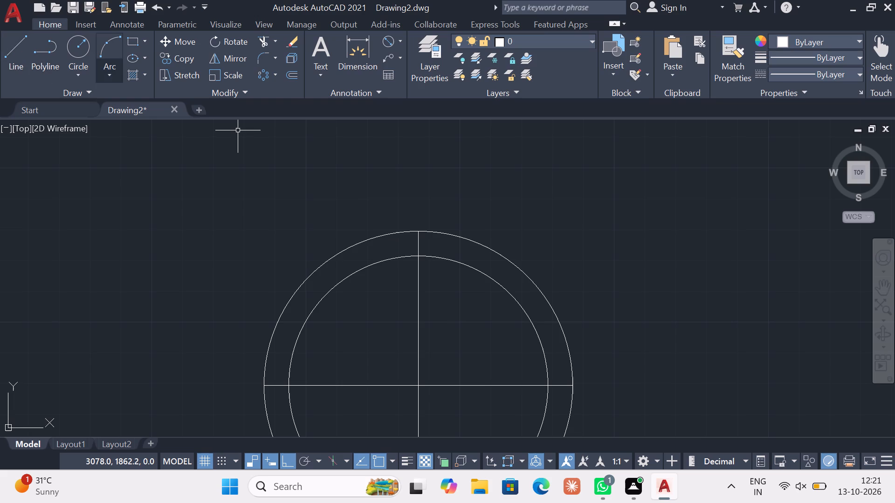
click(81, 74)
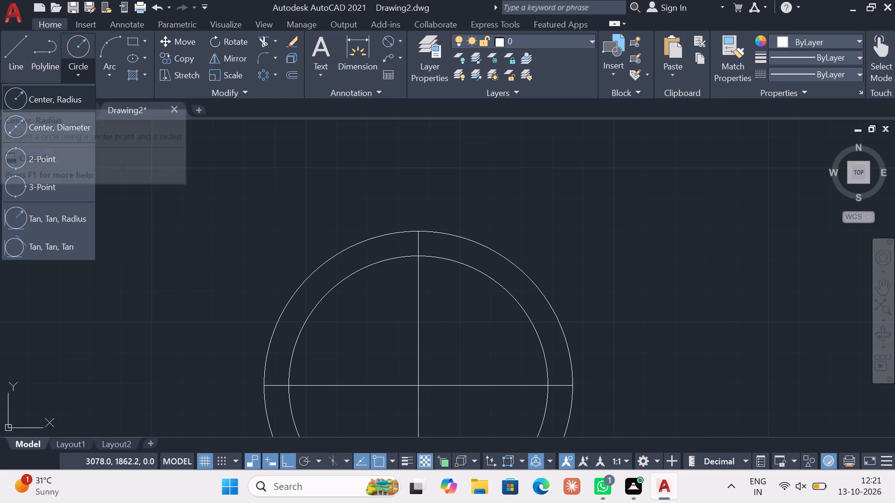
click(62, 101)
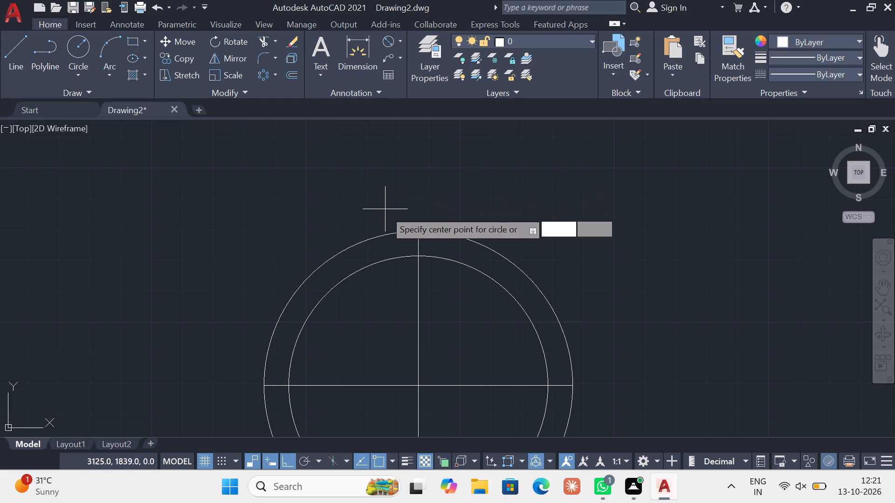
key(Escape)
Draw a line about 52.8 long from the circles' centre at a 45° angle, crossing both circles at upper right.
click(16, 61)
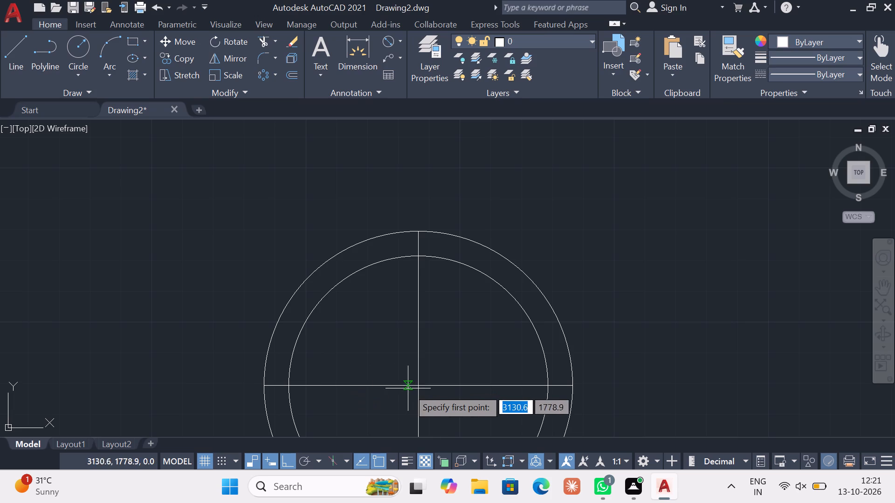
click(421, 386)
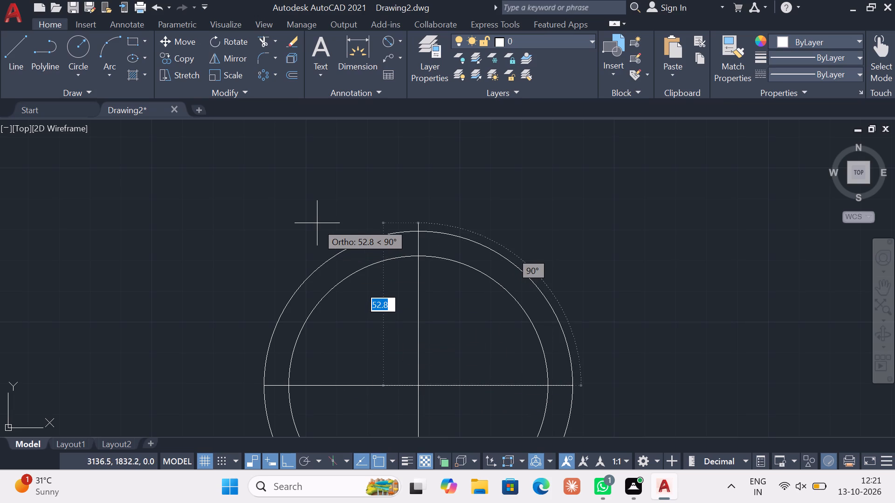
key(Tab)
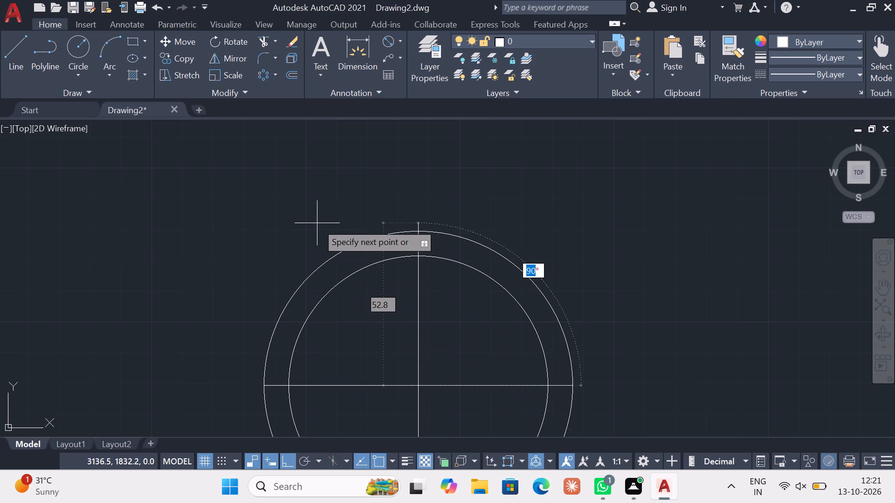
text(45)
key(Return)
key(Escape)
key(Escape)
key(Escape)
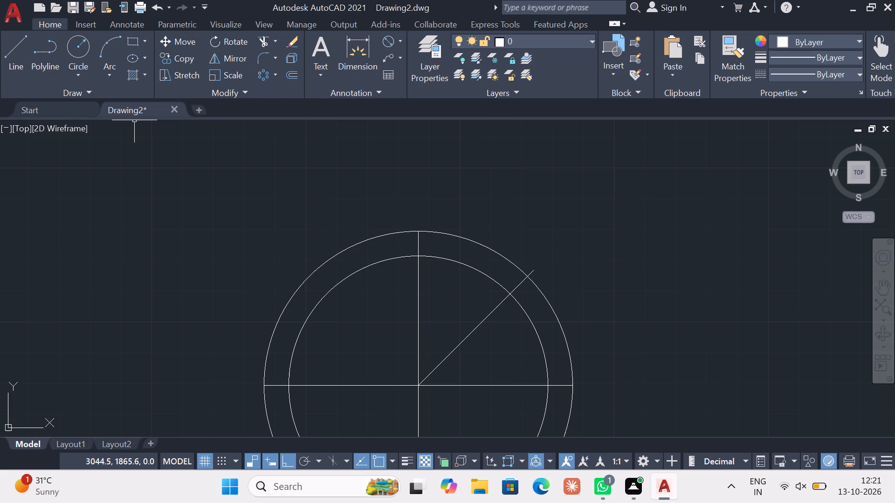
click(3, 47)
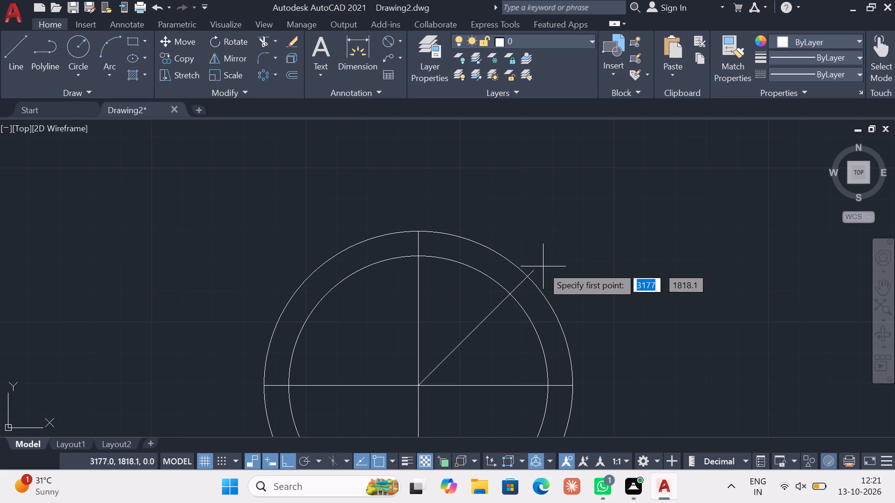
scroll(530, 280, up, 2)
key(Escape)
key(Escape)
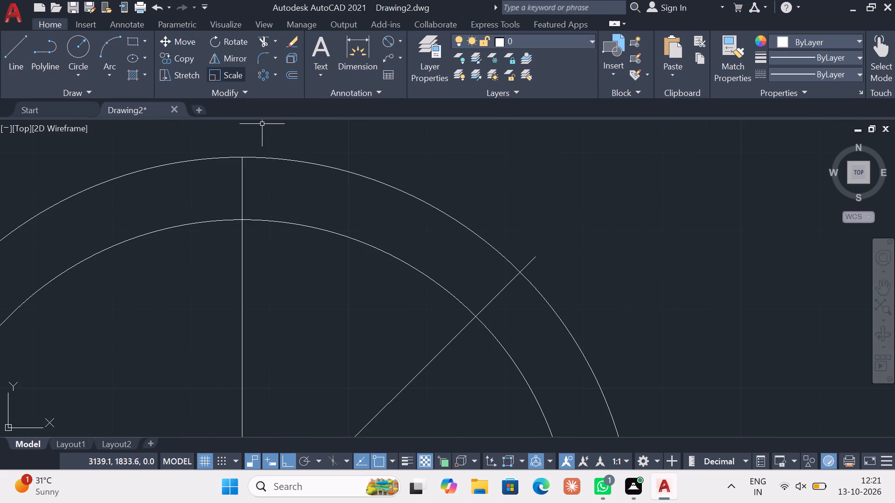
Trim the end of the 45° line that extends beyond the radius-50 circle.
click(256, 36)
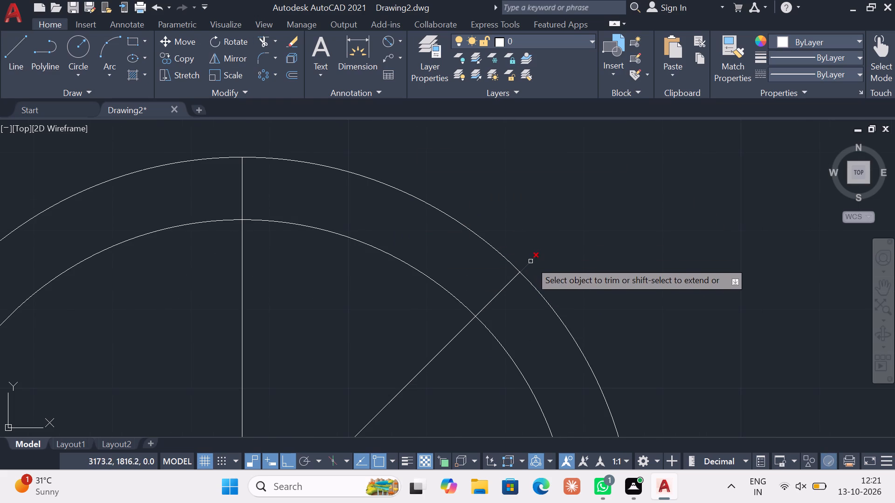
click(530, 261)
key(Escape)
key(Escape)
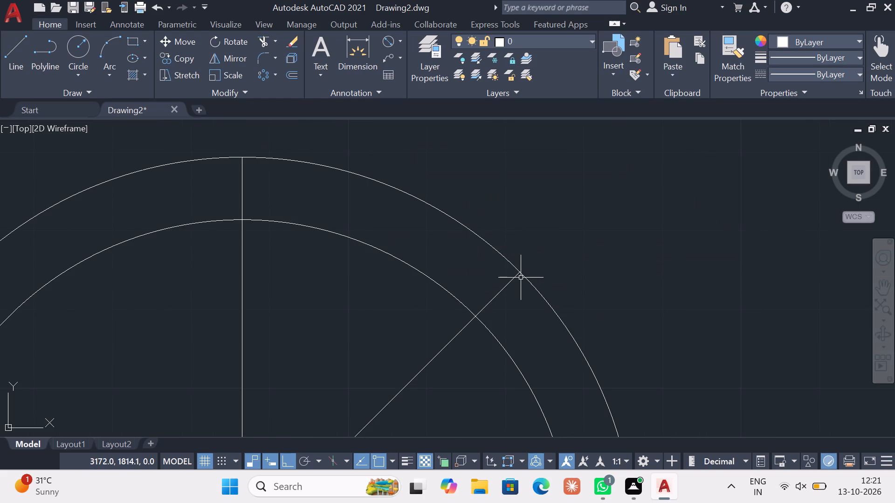
key(Escape)
Draw a horizontal chord across the radius-50 circle from the 45° line's outer end, trimming its overhang outside the circle.
click(20, 67)
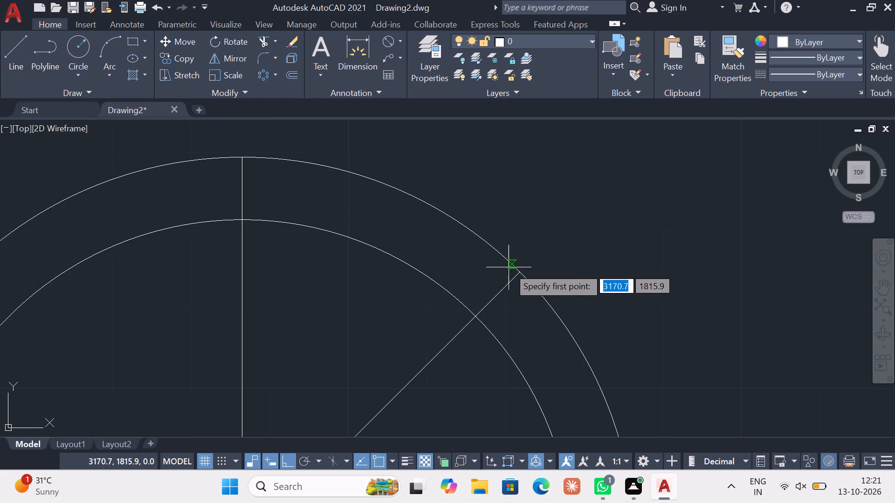
double_click(516, 273)
middle_drag(315, 288, 604, 225)
click(180, 207)
key(Escape)
key(Escape)
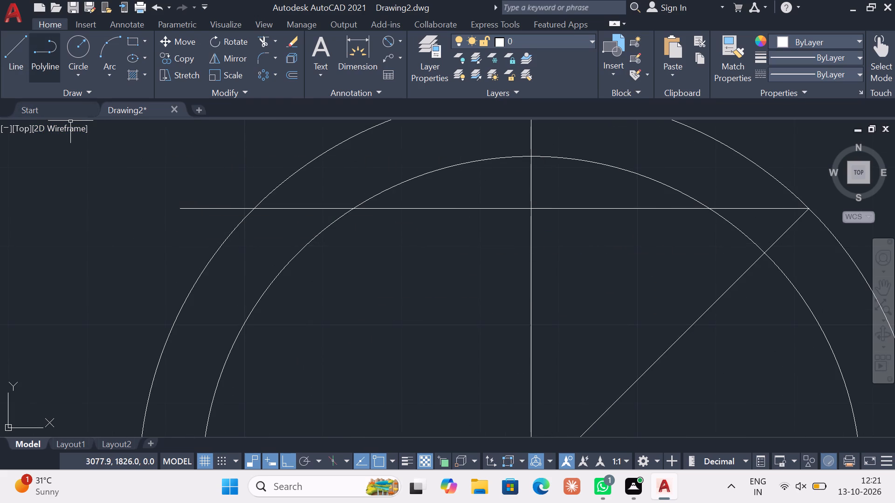
click(266, 41)
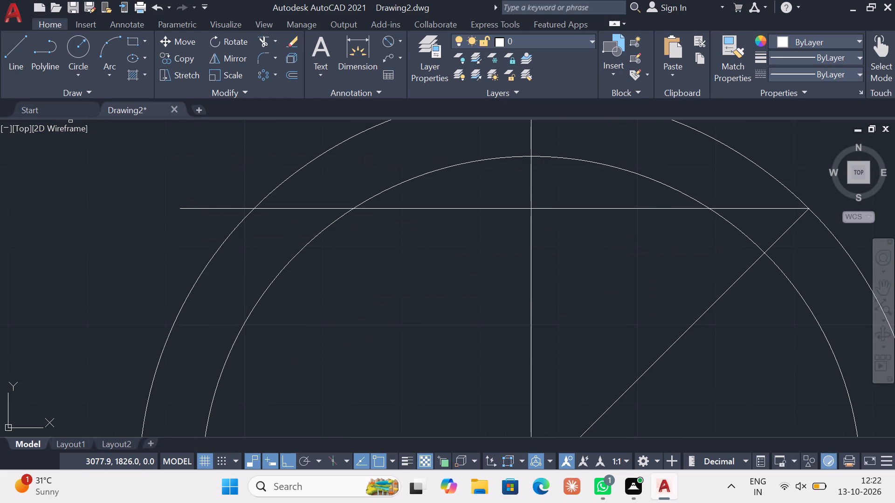
click(209, 210)
key(Escape)
Draw a line from the circles' centre to the chord's left end on the radius-50 circle.
click(2, 48)
middle_drag(347, 243, 339, 220)
scroll(347, 243, up, 1)
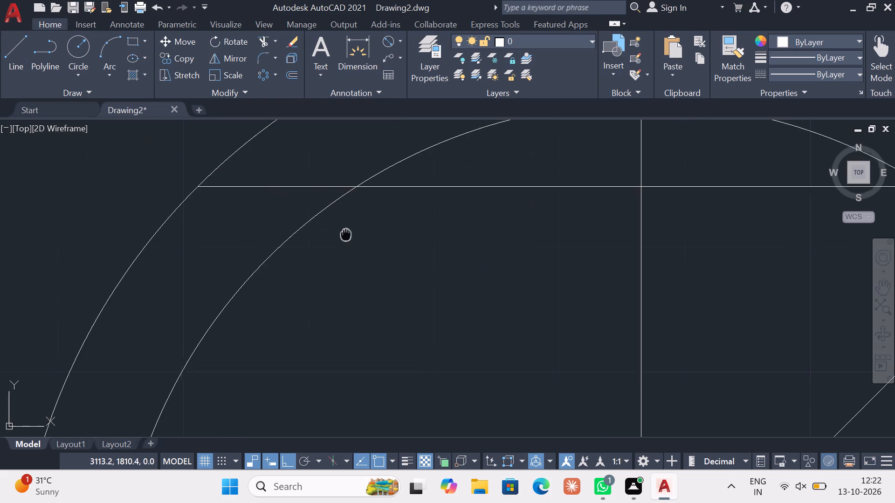
middle_drag(339, 220, 266, 106)
scroll(414, 312, down, 2)
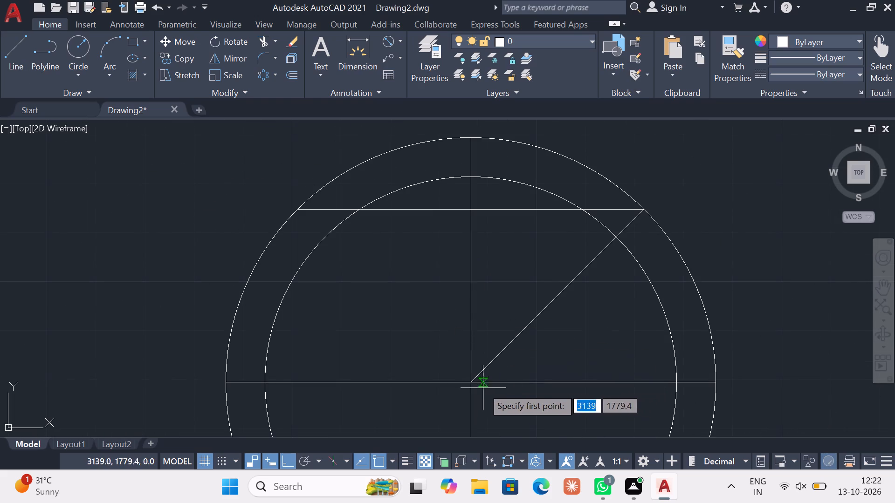
click(468, 380)
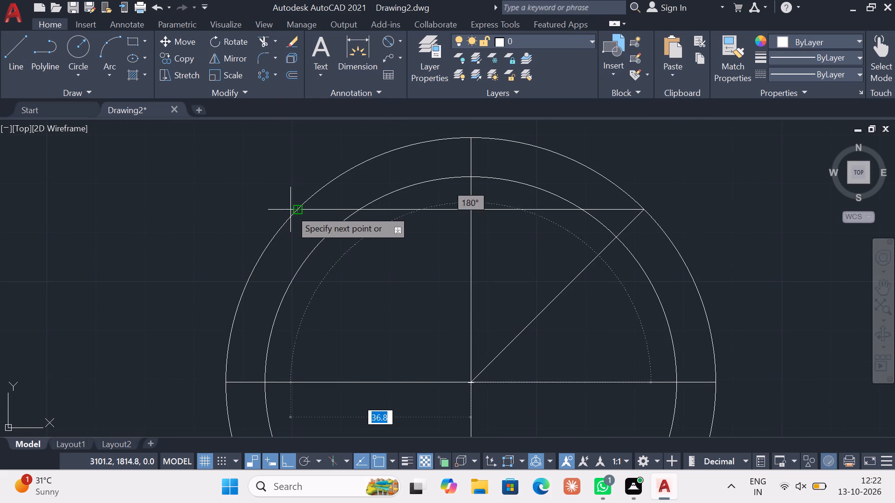
click(294, 209)
key(Escape)
key(Escape)
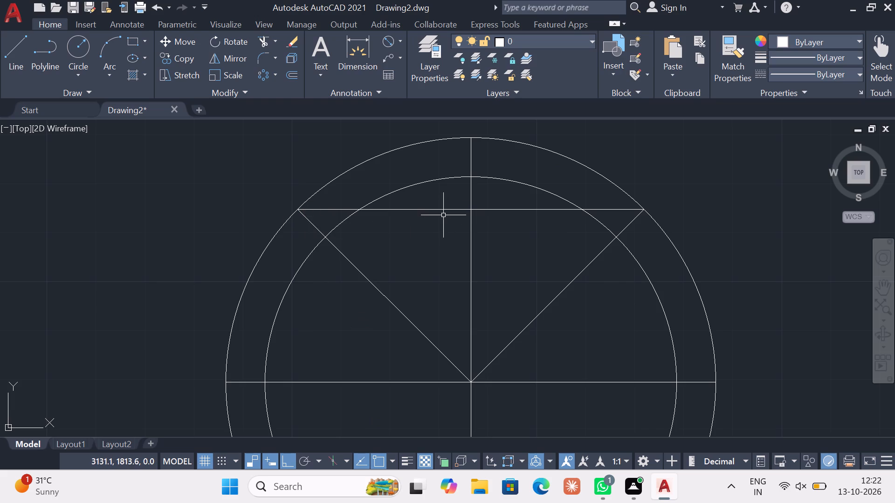
Delete the horizontal chord joining the outer ends of the two diagonal lines.
click(437, 210)
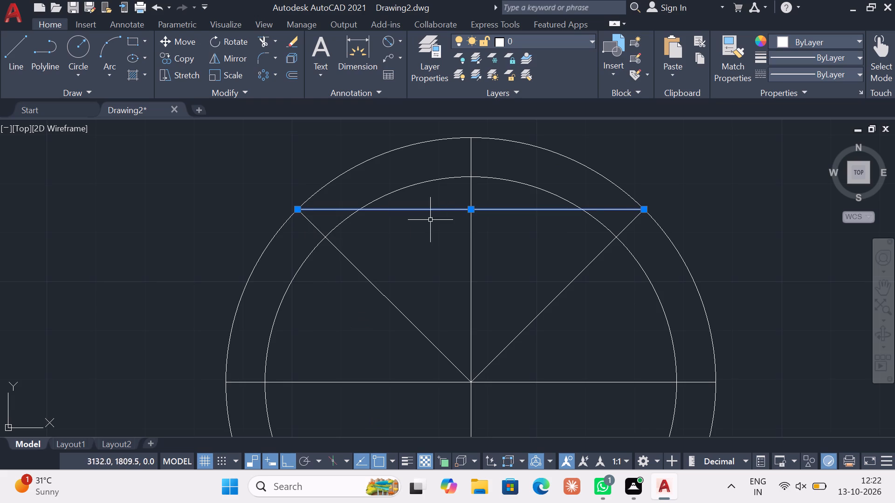
key(Delete)
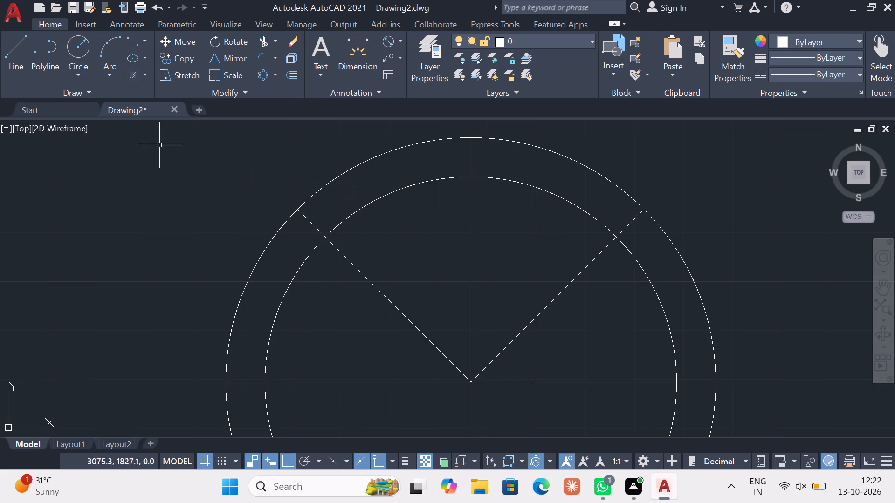
Draw a circle of radius 3 centred on the upper-left diagonal's outer end on the radius-50 circle.
double_click(87, 70)
click(67, 73)
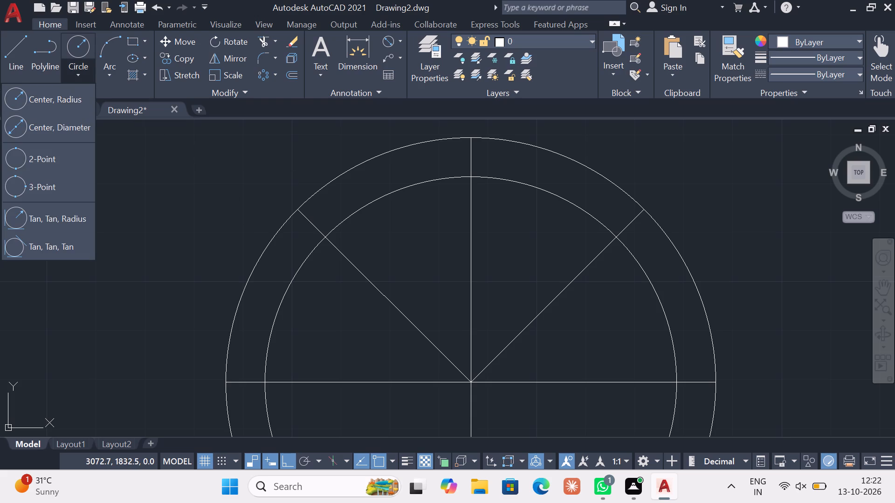
double_click(56, 103)
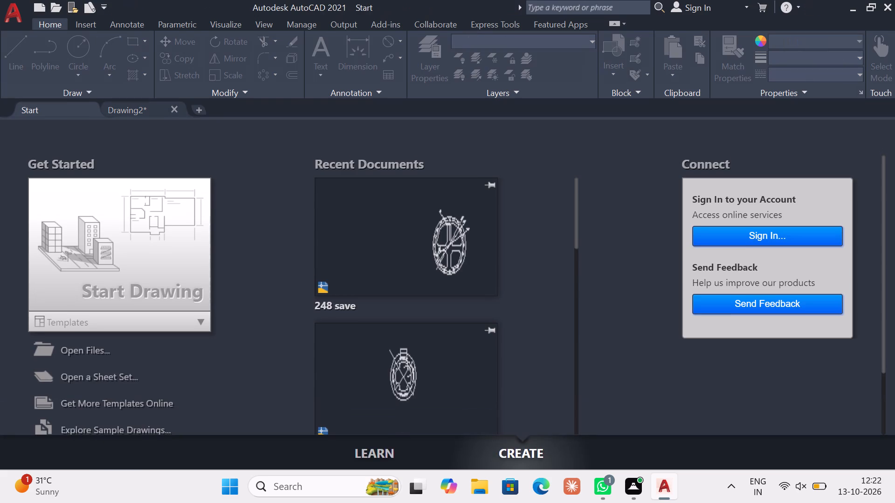
click(146, 106)
click(80, 73)
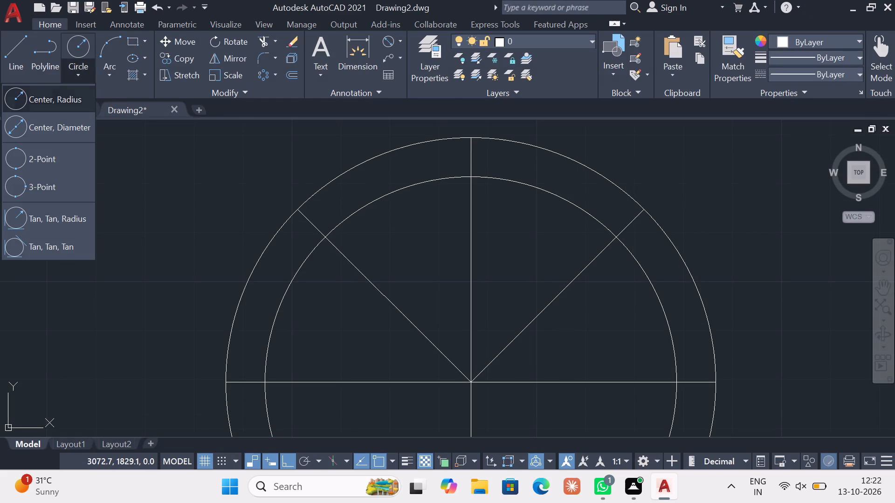
double_click(63, 95)
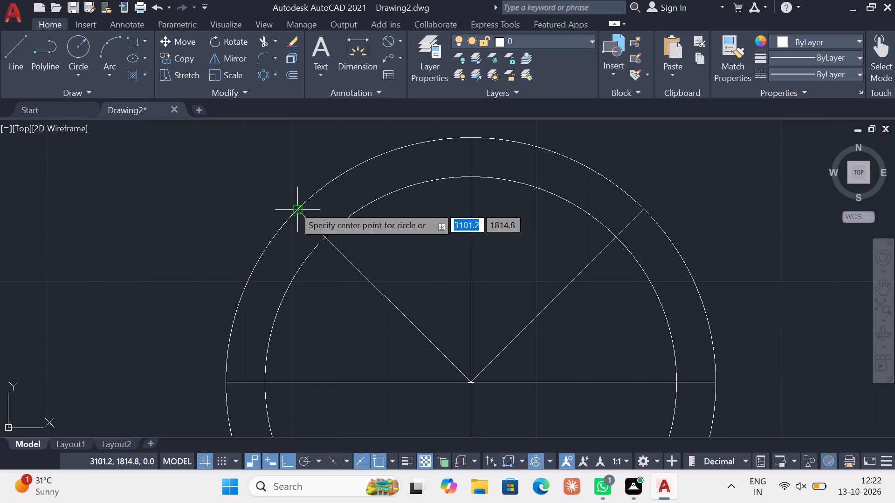
click(299, 207)
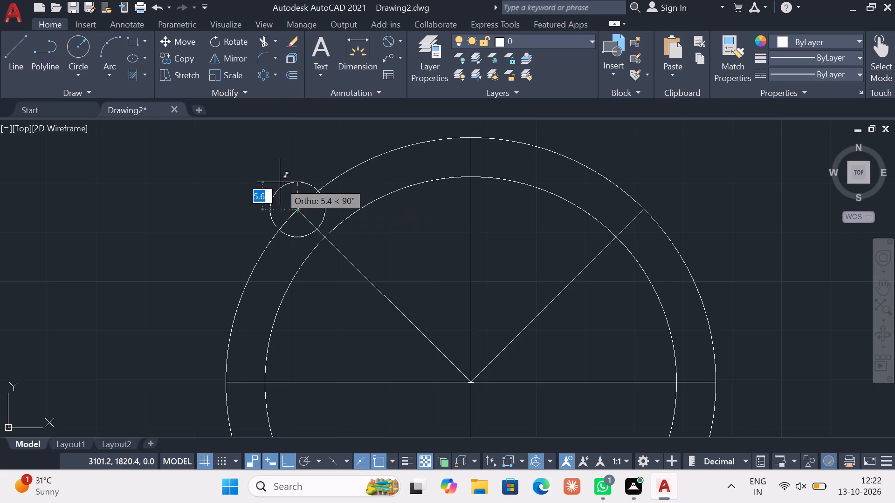
key(3)
key(Return)
key(Escape)
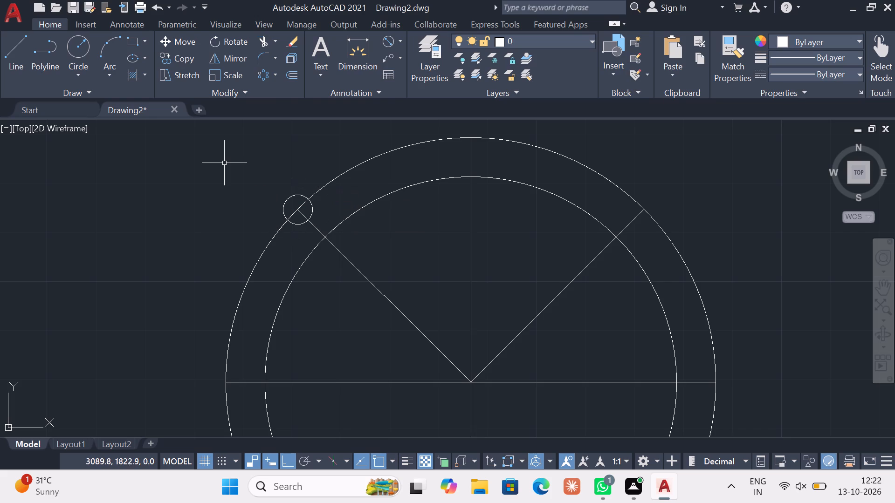
Draw a circle of diameter 15 concentric with the radius-3 circle.
click(73, 72)
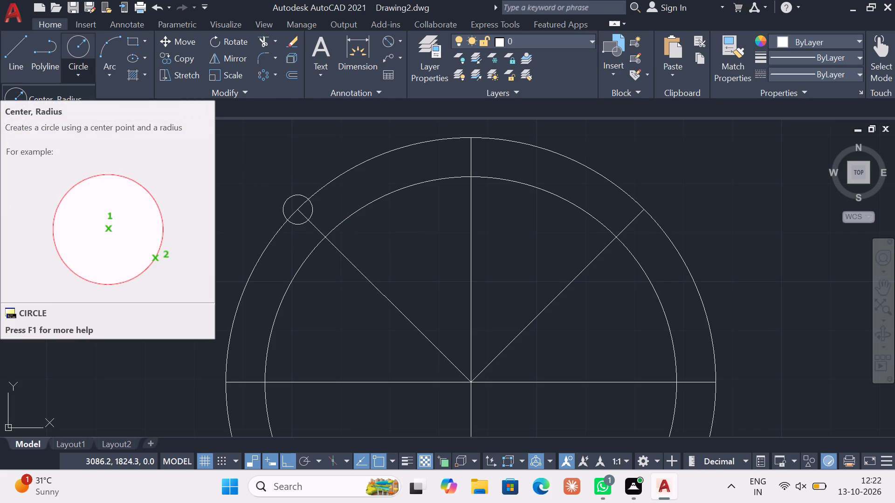
double_click(78, 74)
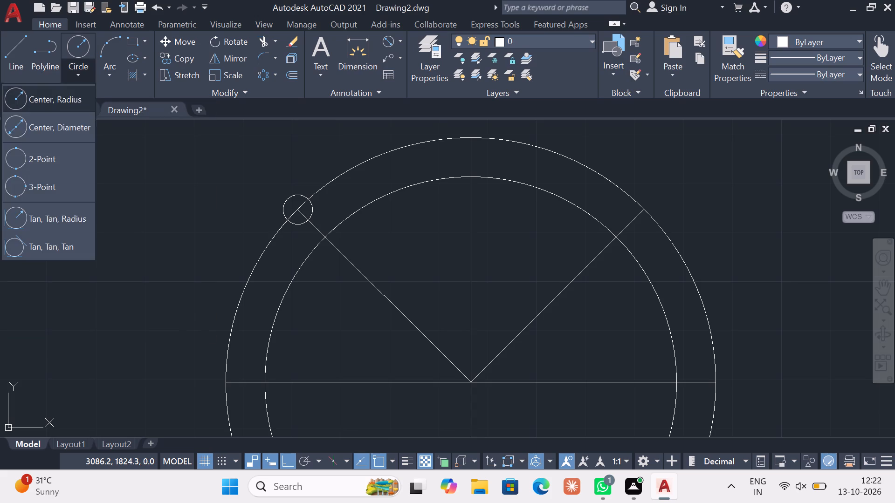
click(71, 128)
click(294, 211)
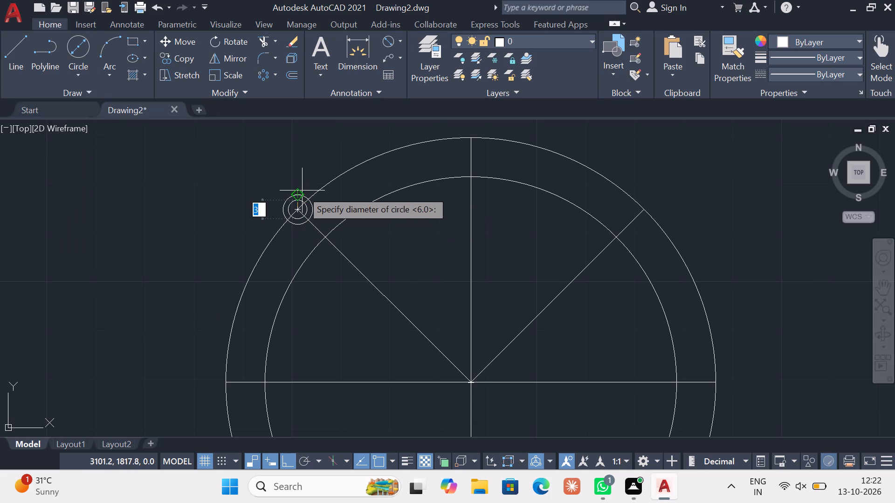
text(15)
key(Return)
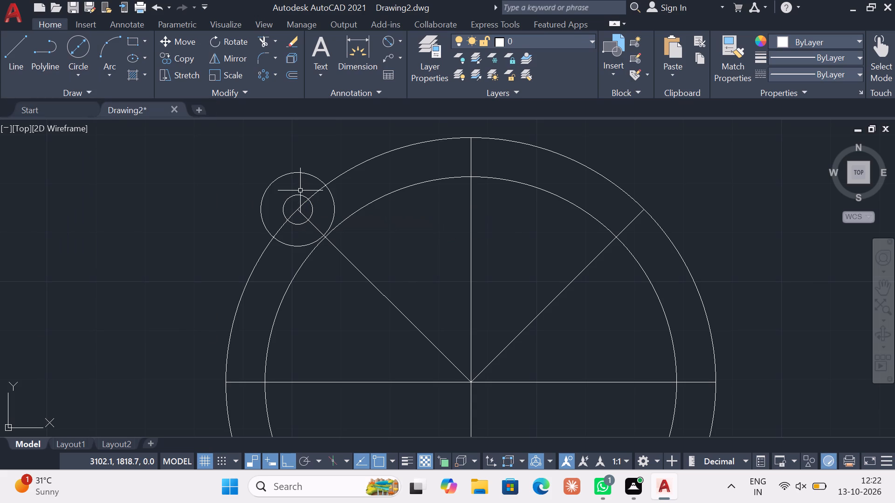
key(Escape)
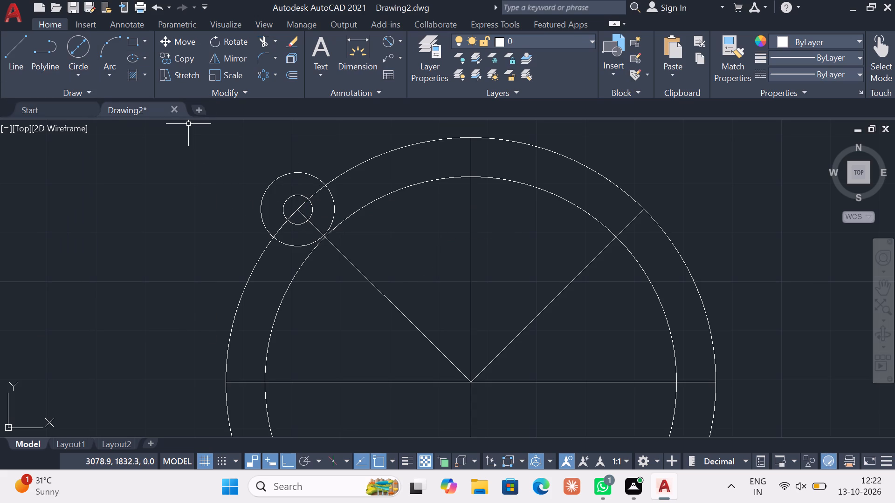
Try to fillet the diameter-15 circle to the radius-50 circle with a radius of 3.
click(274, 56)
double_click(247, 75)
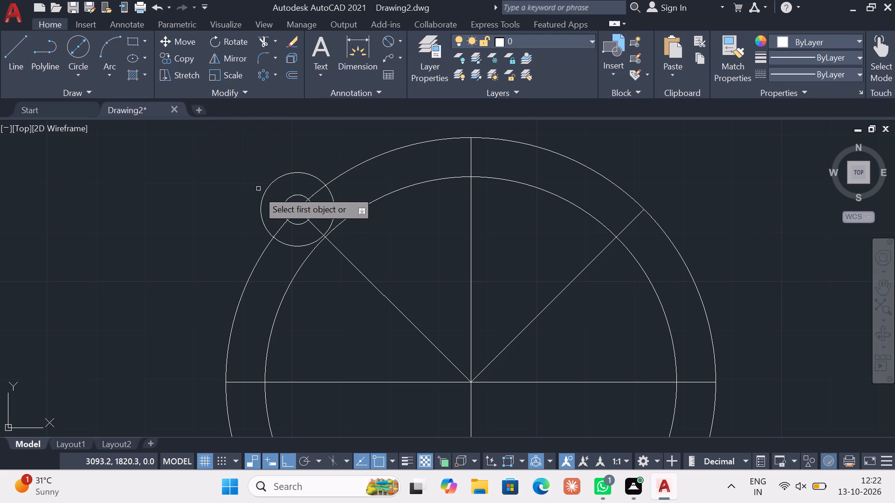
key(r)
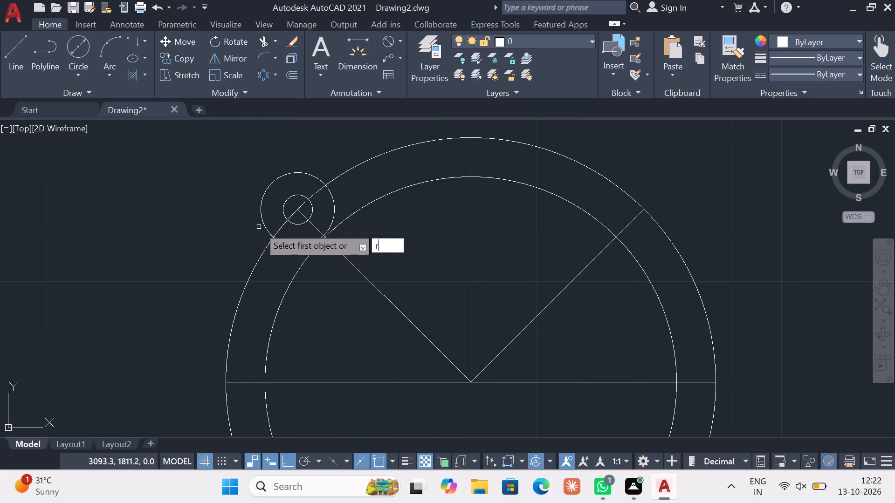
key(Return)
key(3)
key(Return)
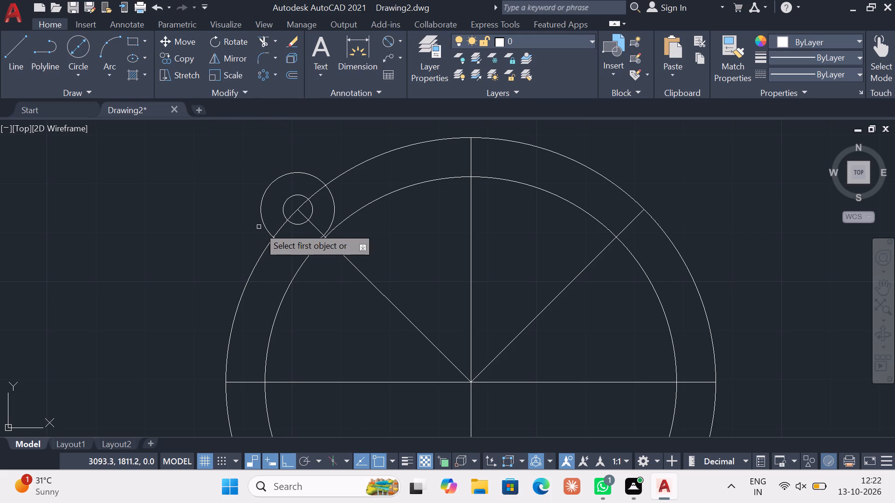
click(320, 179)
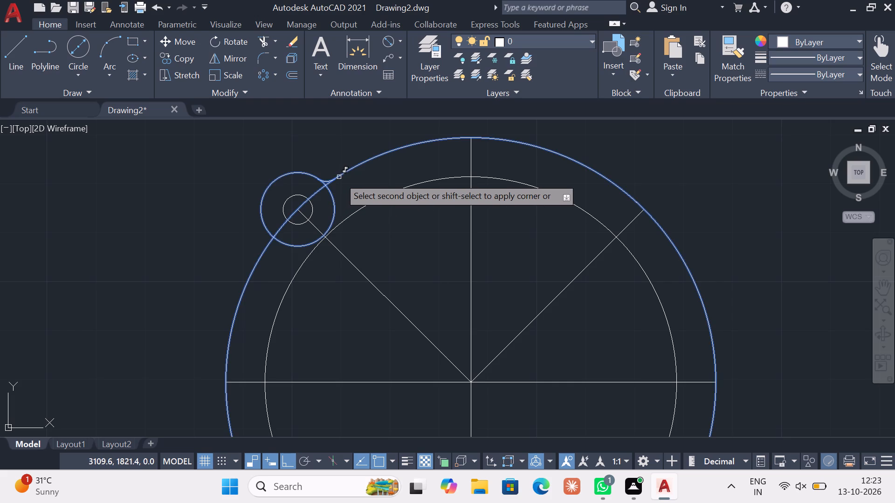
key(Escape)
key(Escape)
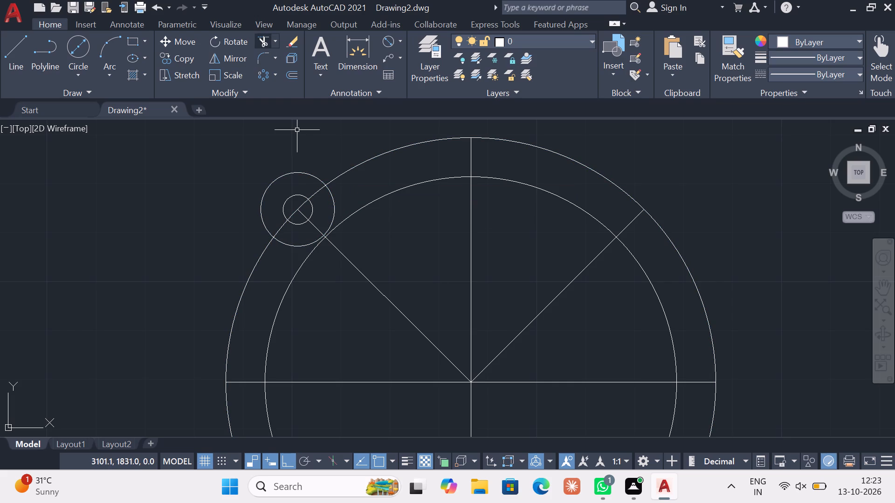
Trim the diameter-15 circle's portion inside the radius-50 circle, plus the radius-50 arc and diagonal line crossing the radius-3 hole.
double_click(264, 44)
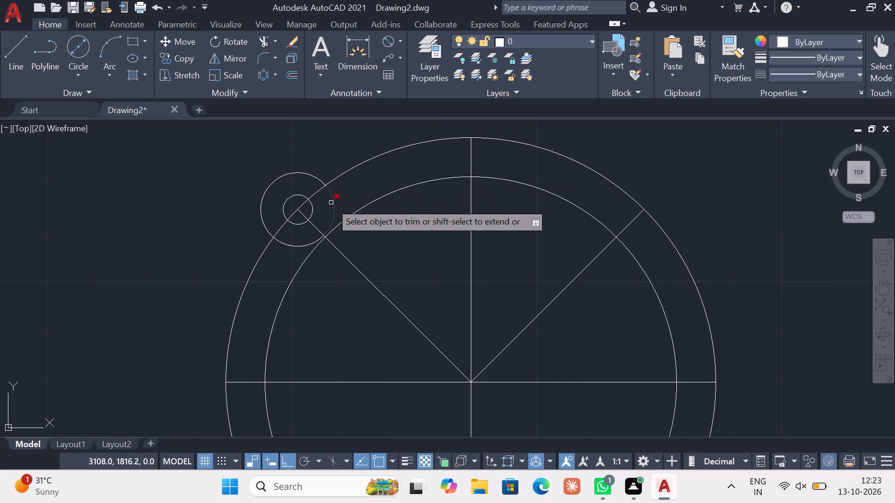
click(331, 203)
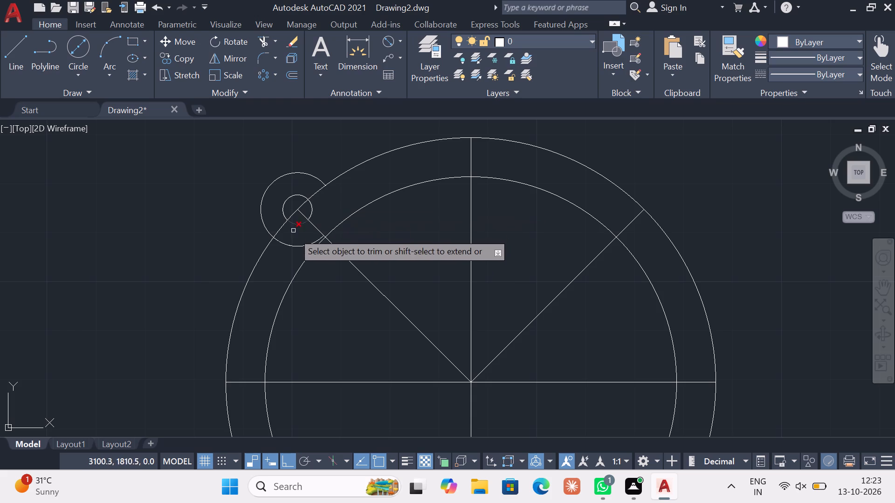
click(292, 246)
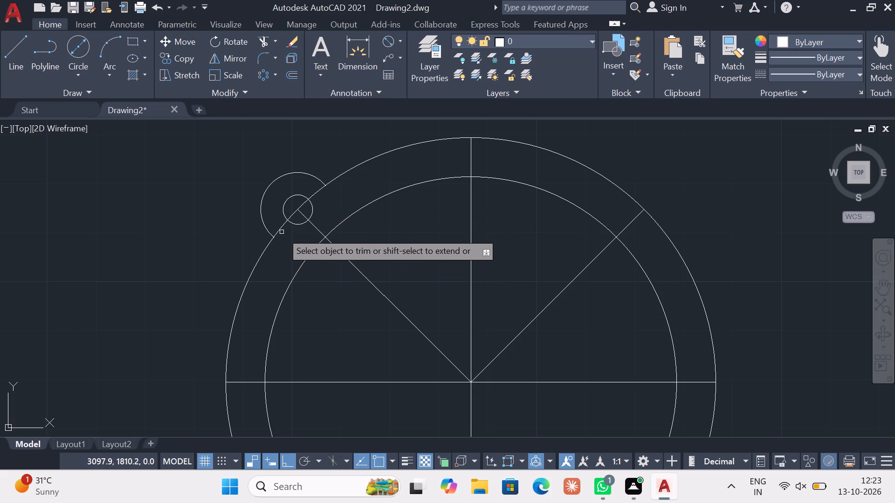
click(282, 230)
double_click(295, 214)
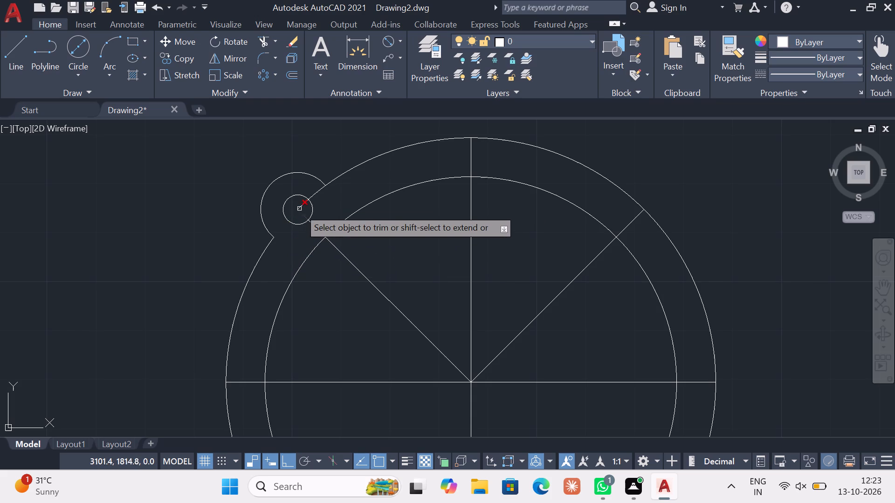
click(300, 207)
click(304, 213)
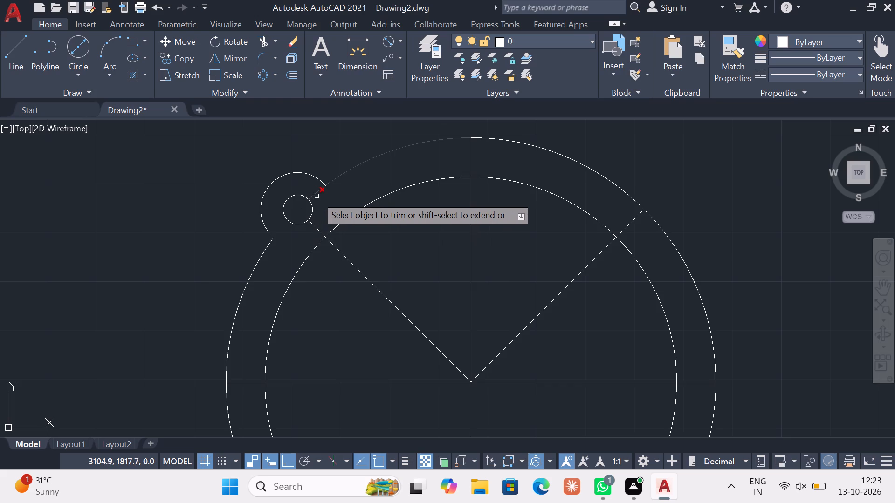
key(Escape)
key(Escape)
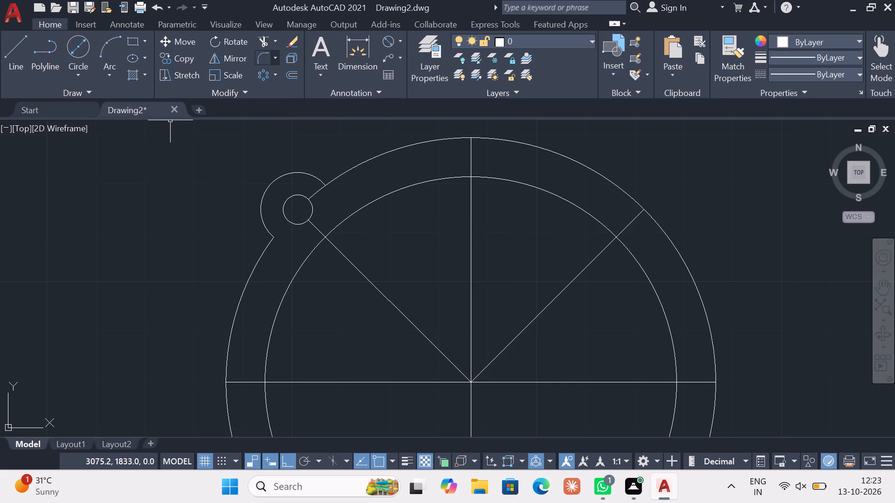
Fillet the upper junction between the lug arc and the radius-50 arc with a radius of 3.
click(273, 59)
click(249, 77)
key(r)
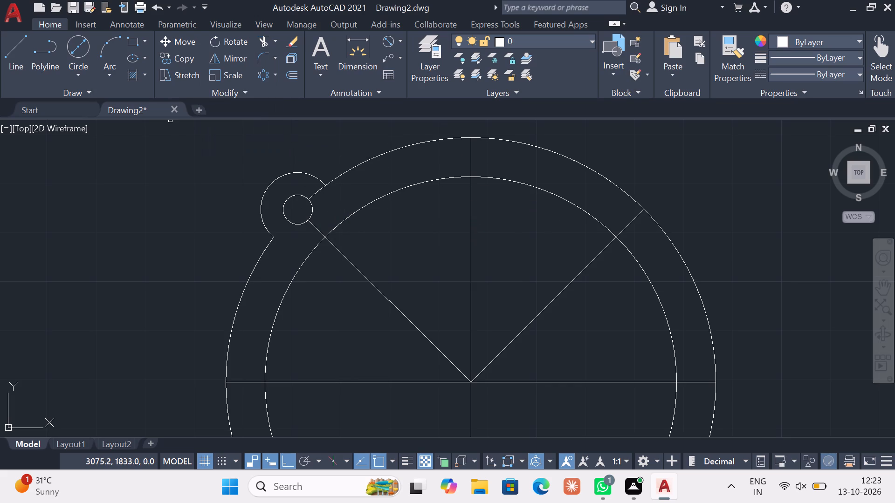
key(Return)
key(3)
key(Return)
click(351, 168)
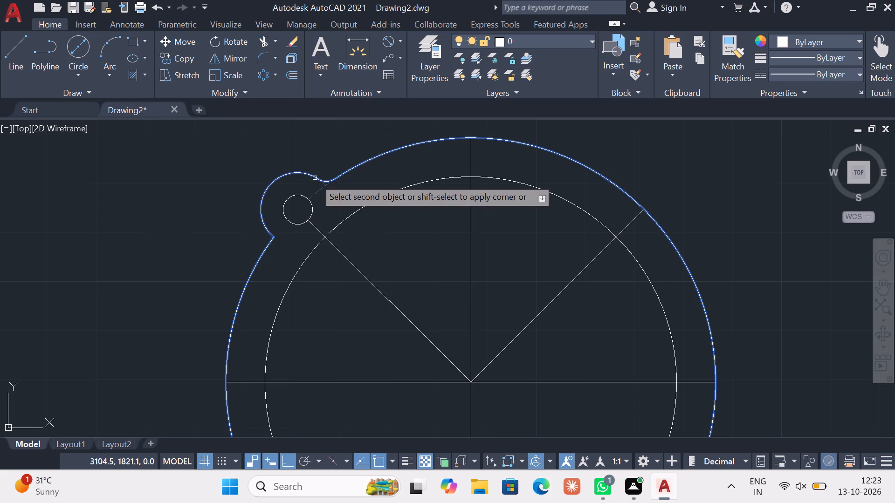
click(316, 178)
key(Escape)
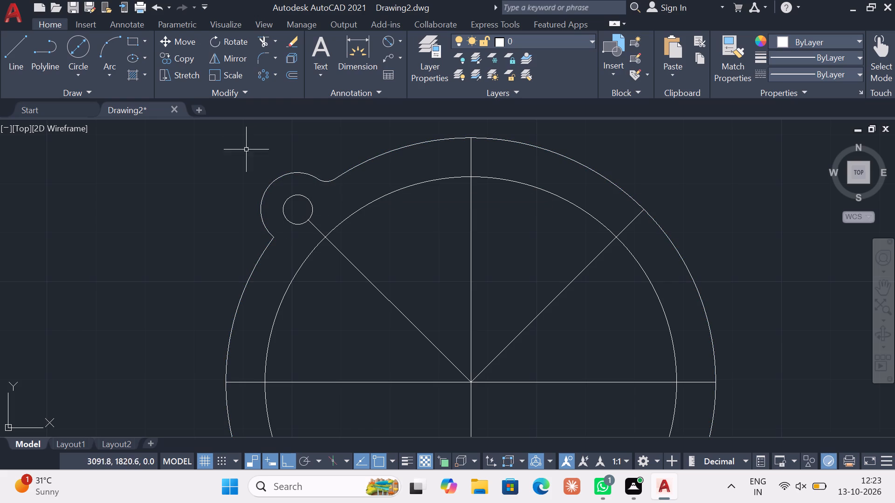
Fillet the lower junction between the lug arc and the radius-50 arc with the same radius of 3.
key(space)
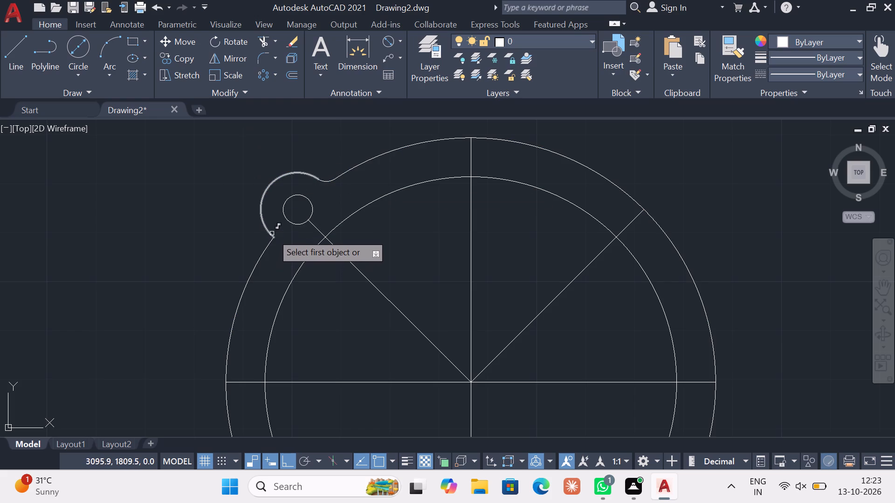
click(272, 231)
click(269, 241)
click(268, 227)
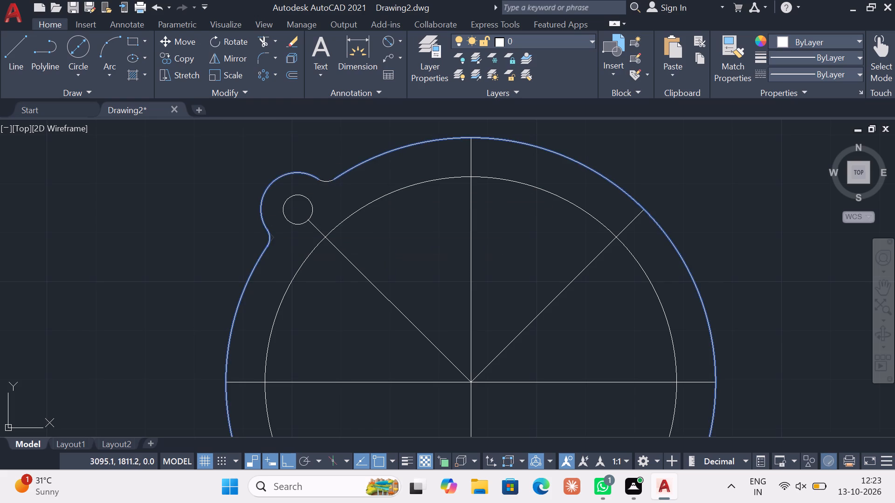
key(Escape)
key(Escape)
key(Escape)
key(Escape)
Delete the two diagonal construction lines running outward from the circles' common centre.
click(339, 250)
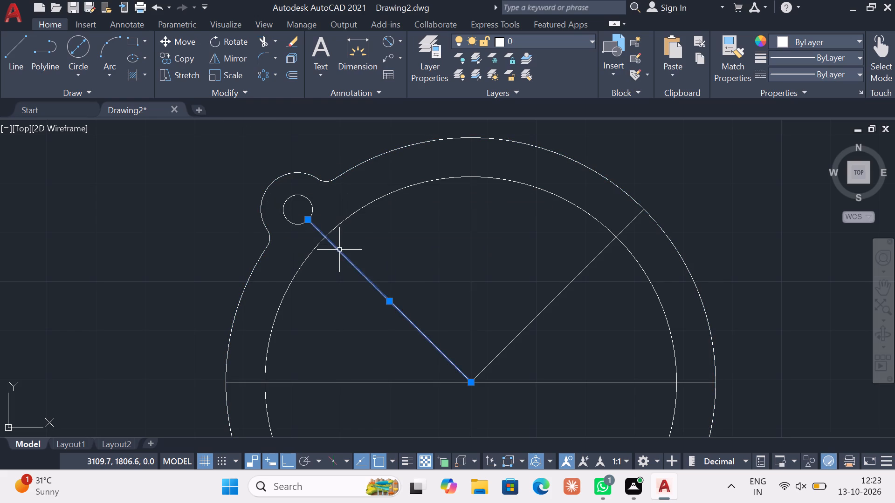
key(Delete)
key(Escape)
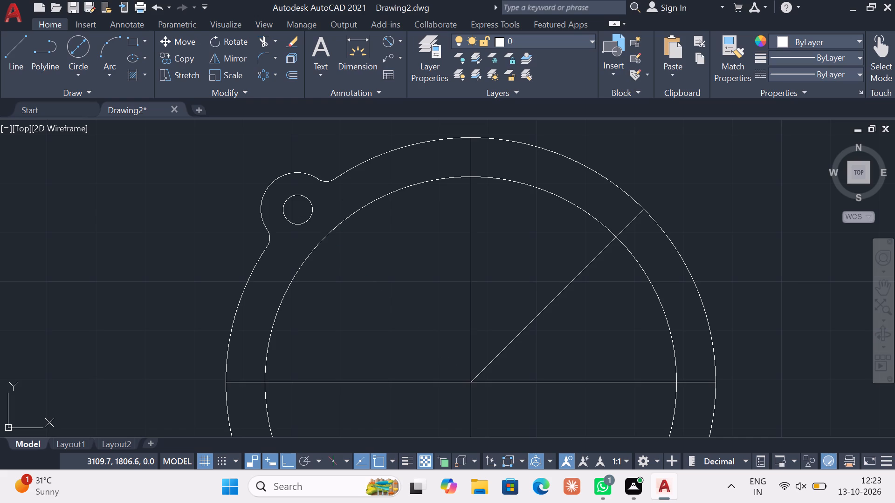
key(Escape)
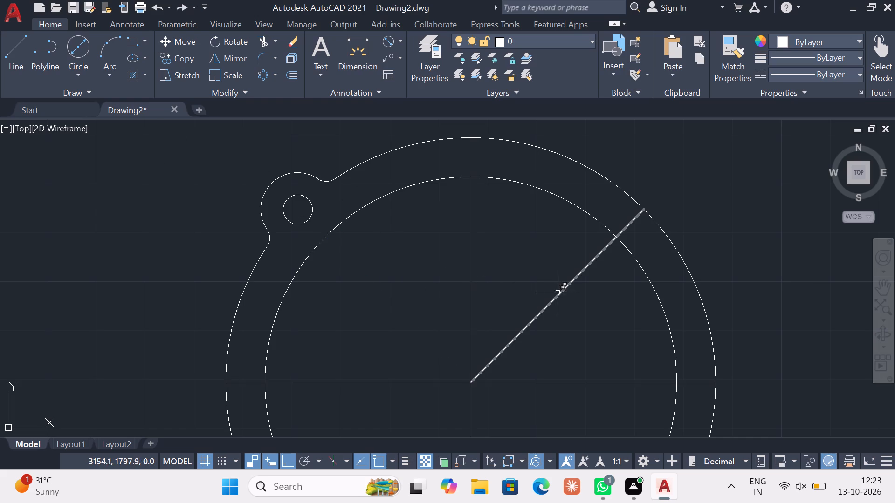
click(560, 297)
key(Delete)
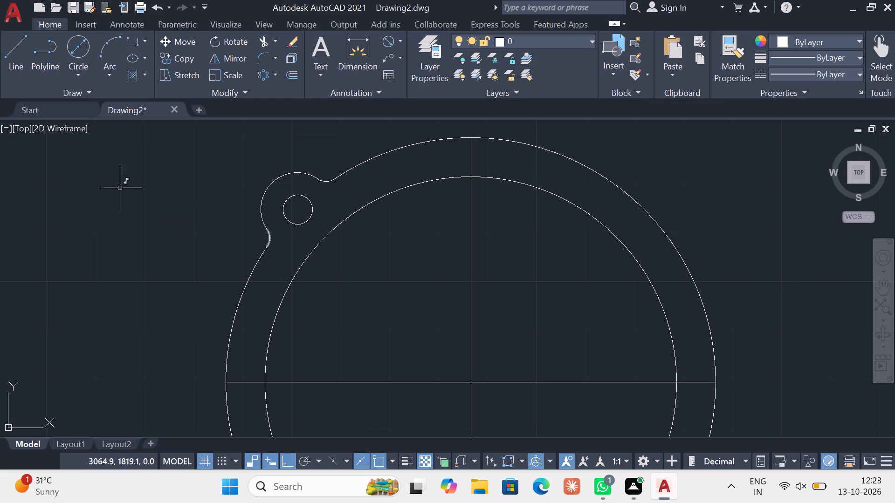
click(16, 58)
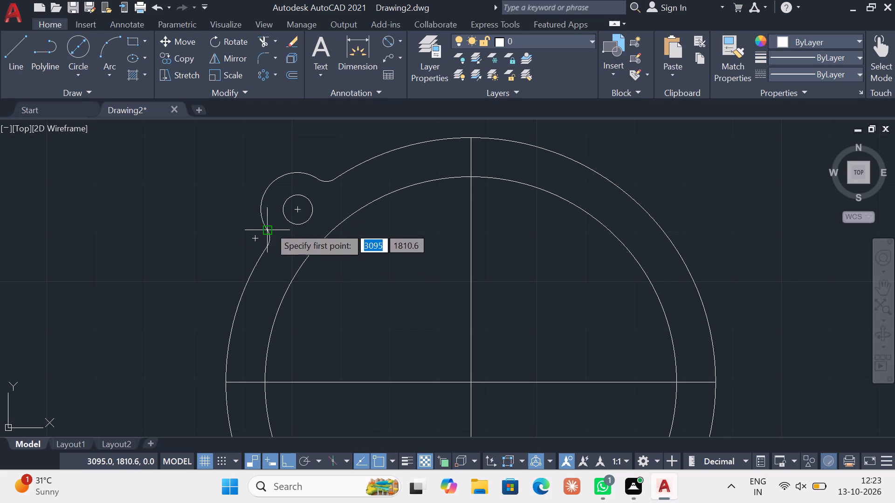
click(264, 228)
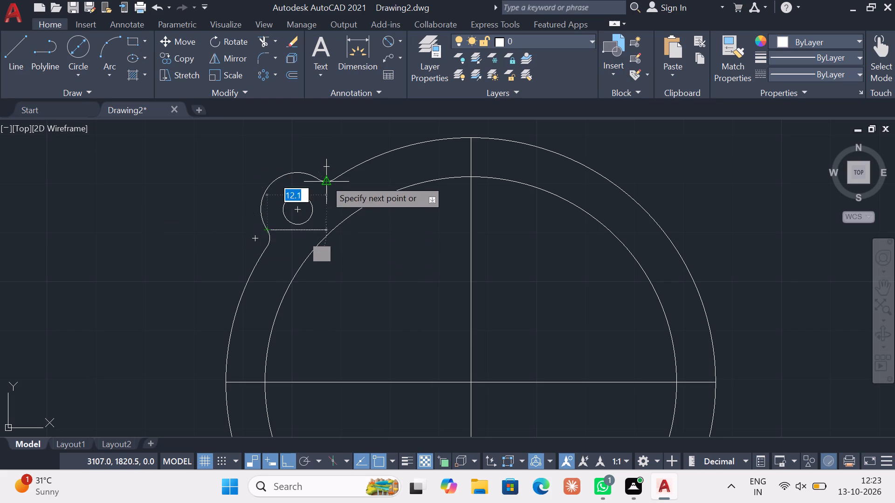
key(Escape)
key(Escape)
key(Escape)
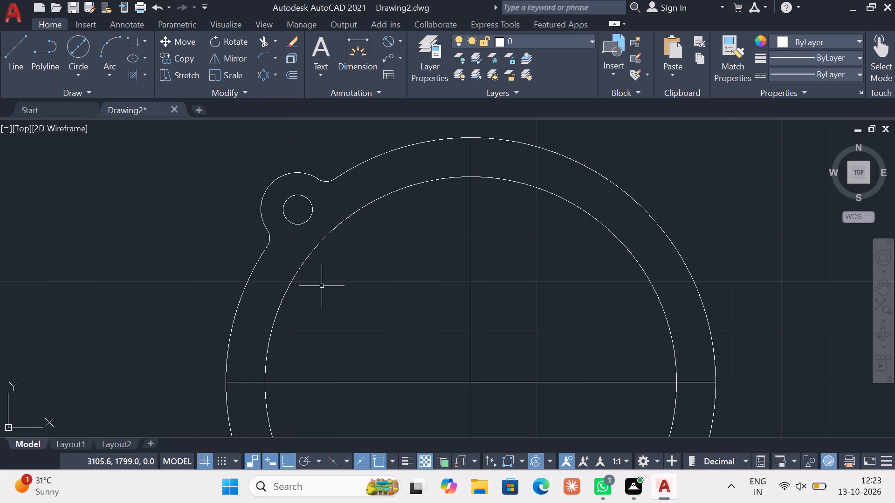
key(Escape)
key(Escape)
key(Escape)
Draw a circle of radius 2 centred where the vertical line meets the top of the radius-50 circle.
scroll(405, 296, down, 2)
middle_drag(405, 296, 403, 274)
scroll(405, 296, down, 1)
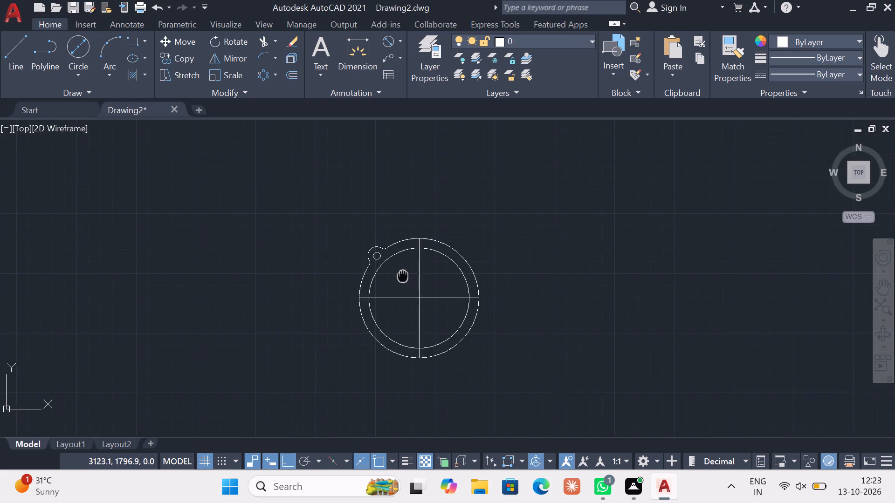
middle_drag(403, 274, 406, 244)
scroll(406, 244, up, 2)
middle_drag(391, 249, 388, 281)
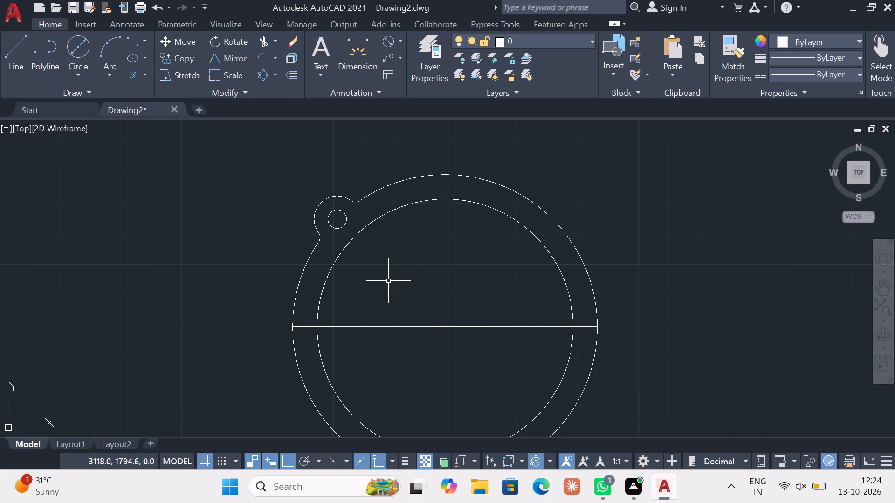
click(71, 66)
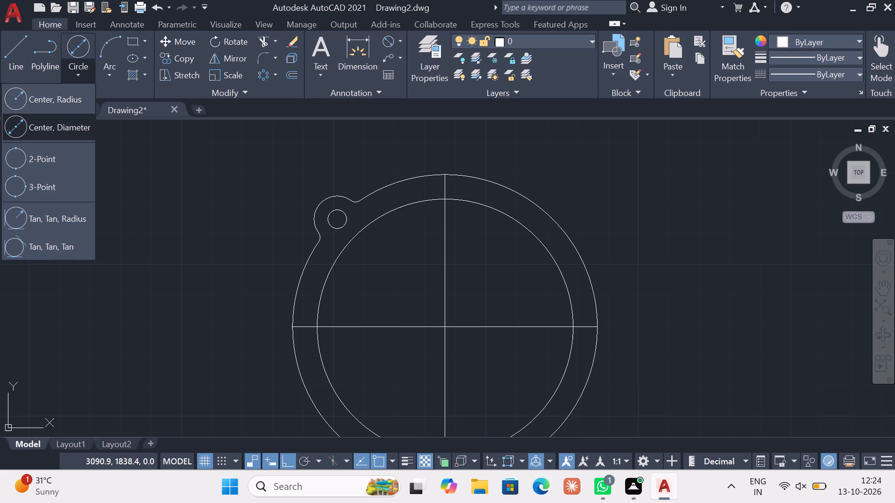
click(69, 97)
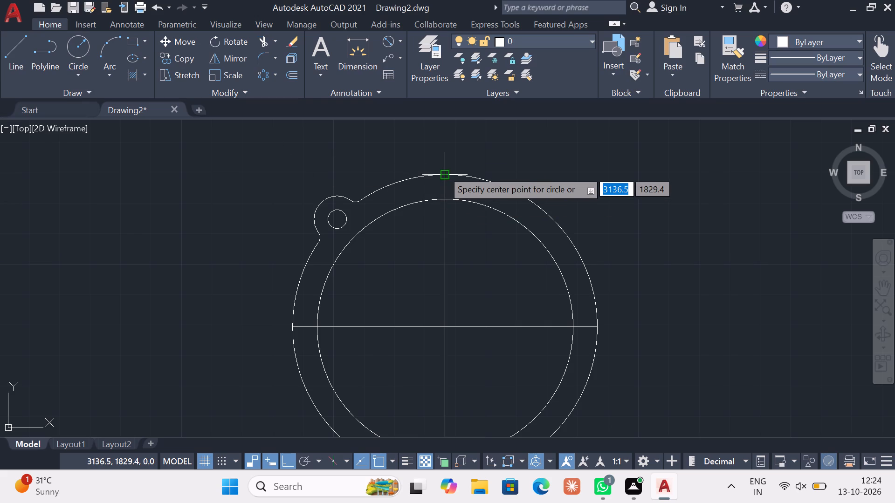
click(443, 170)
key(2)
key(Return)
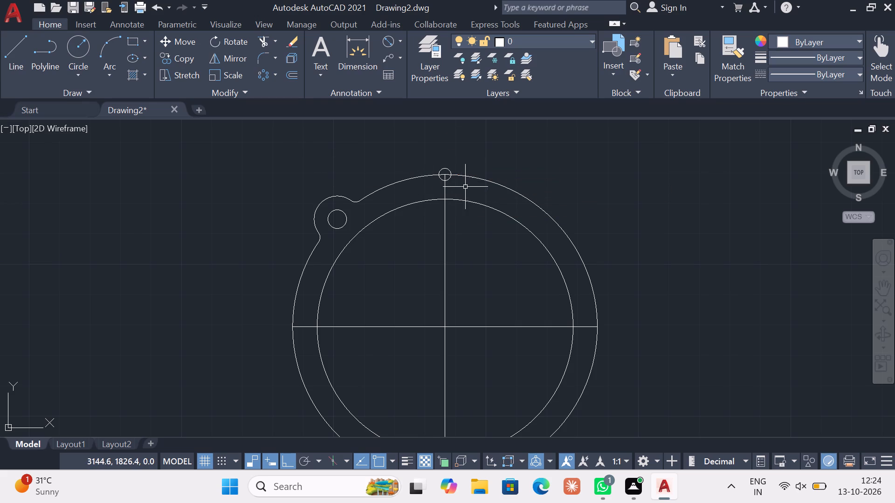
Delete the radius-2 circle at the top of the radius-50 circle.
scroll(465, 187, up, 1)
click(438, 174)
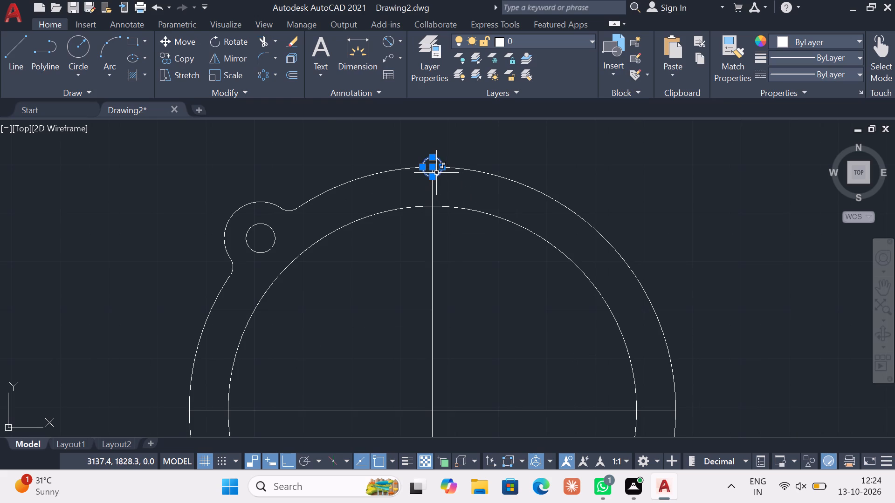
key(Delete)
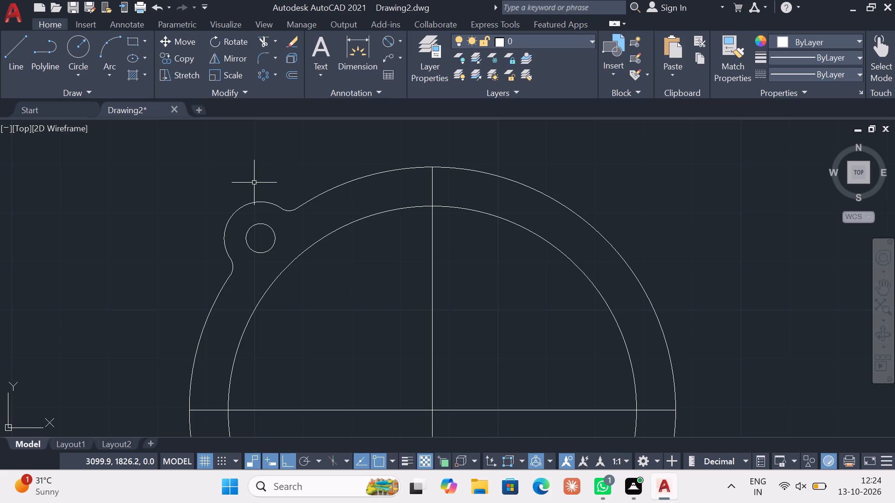
Draw a horizontal line of length 42 from the centre of the radius-3 hole toward the vertical centreline and beyond.
double_click(8, 53)
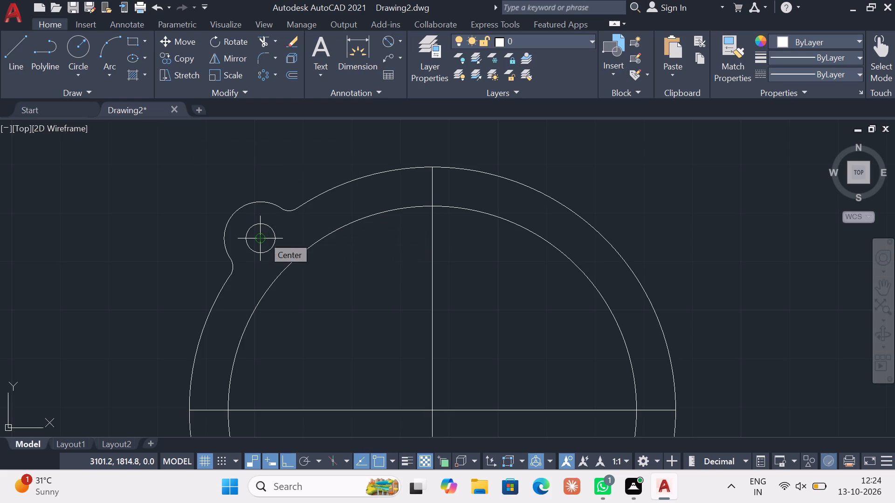
click(263, 236)
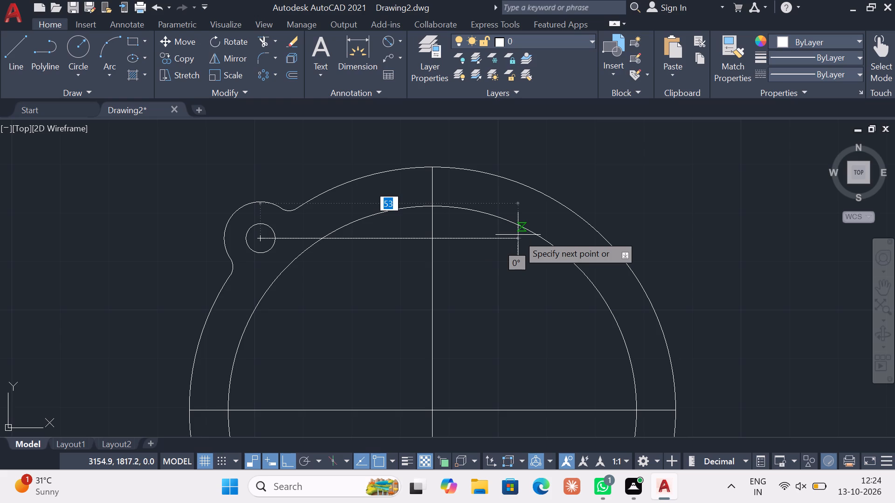
text(42)
key(Return)
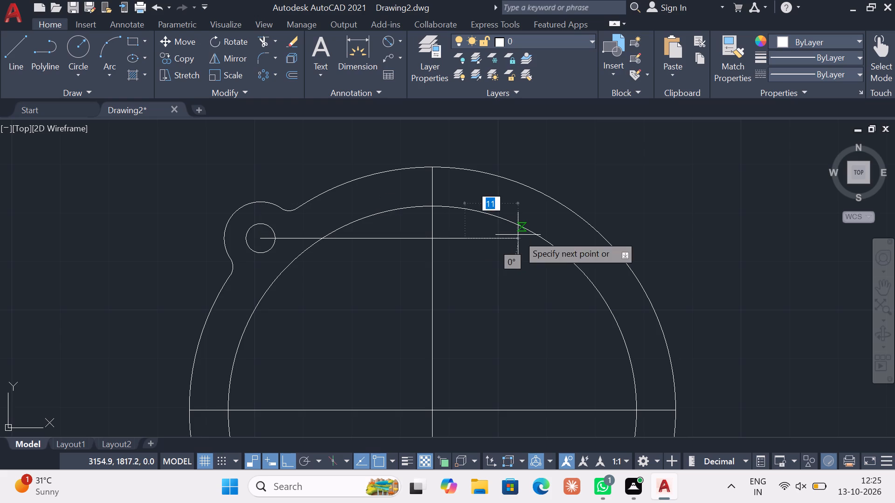
key(Escape)
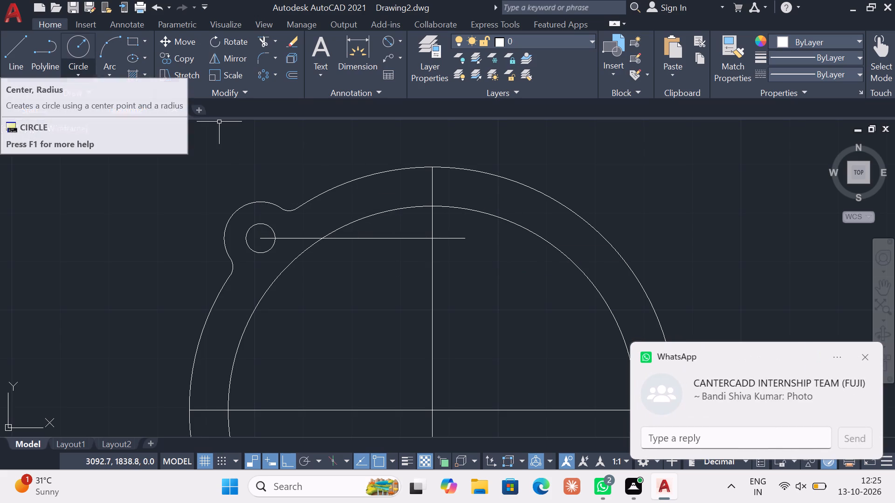
Draw a circle of radius 2 centred on the free end of the 42-long horizontal line.
double_click(85, 69)
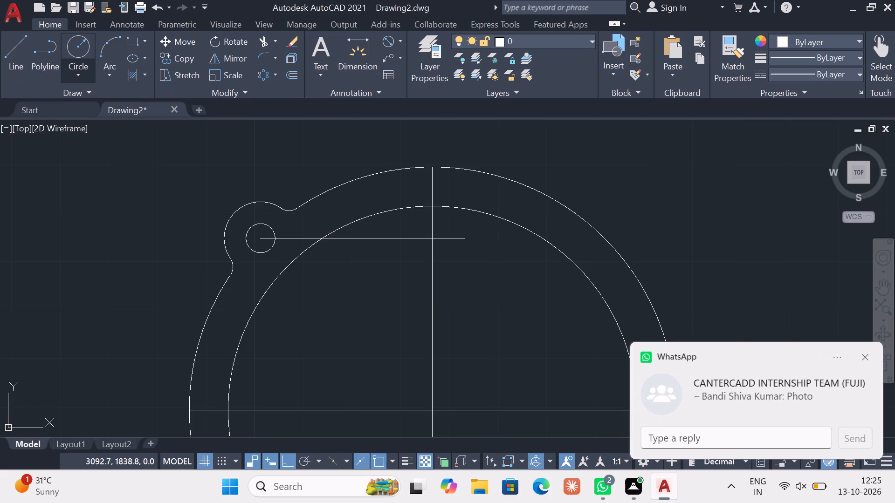
click(87, 72)
click(58, 102)
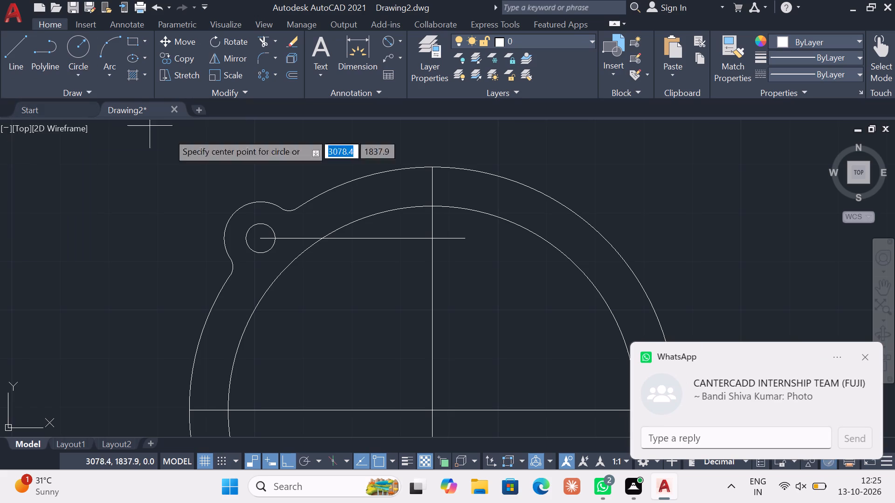
click(464, 239)
key(2)
key(Return)
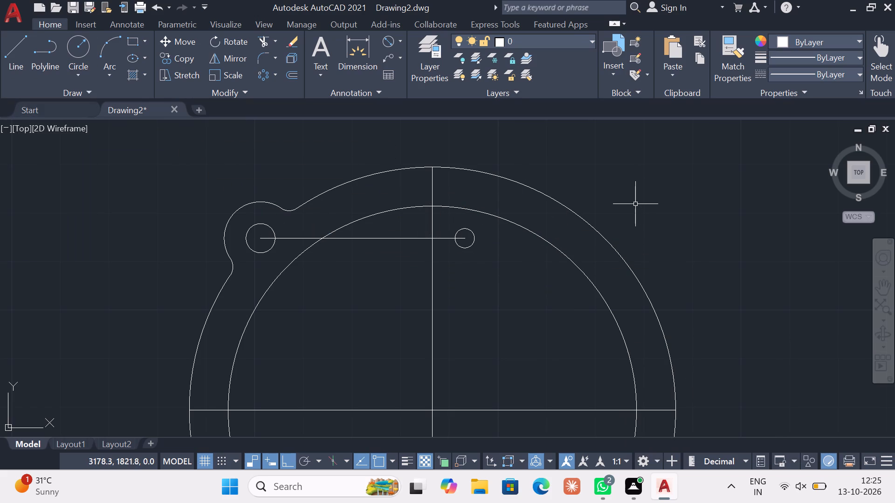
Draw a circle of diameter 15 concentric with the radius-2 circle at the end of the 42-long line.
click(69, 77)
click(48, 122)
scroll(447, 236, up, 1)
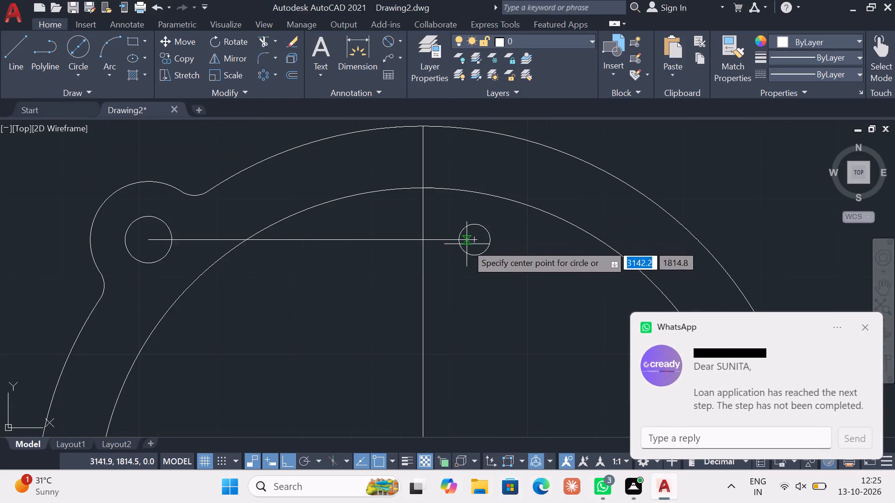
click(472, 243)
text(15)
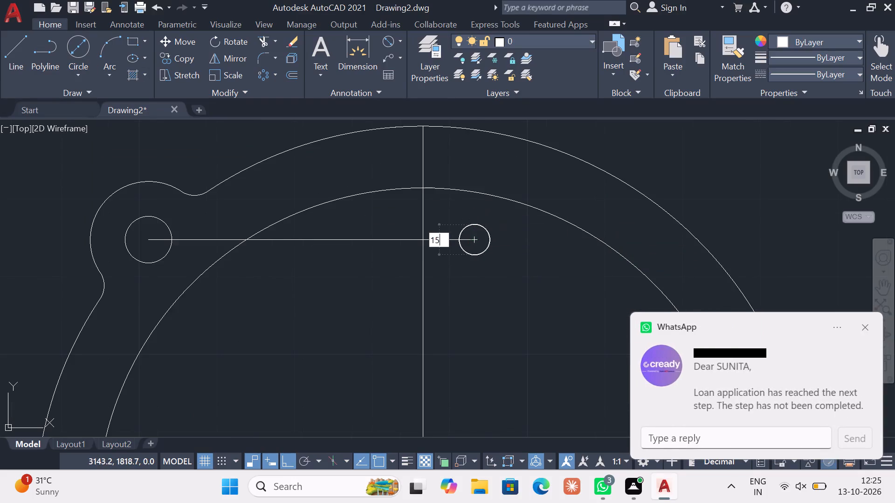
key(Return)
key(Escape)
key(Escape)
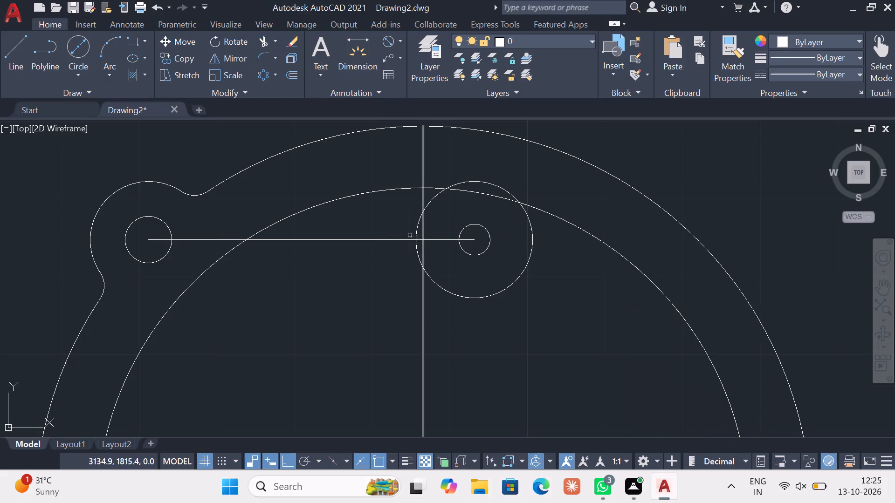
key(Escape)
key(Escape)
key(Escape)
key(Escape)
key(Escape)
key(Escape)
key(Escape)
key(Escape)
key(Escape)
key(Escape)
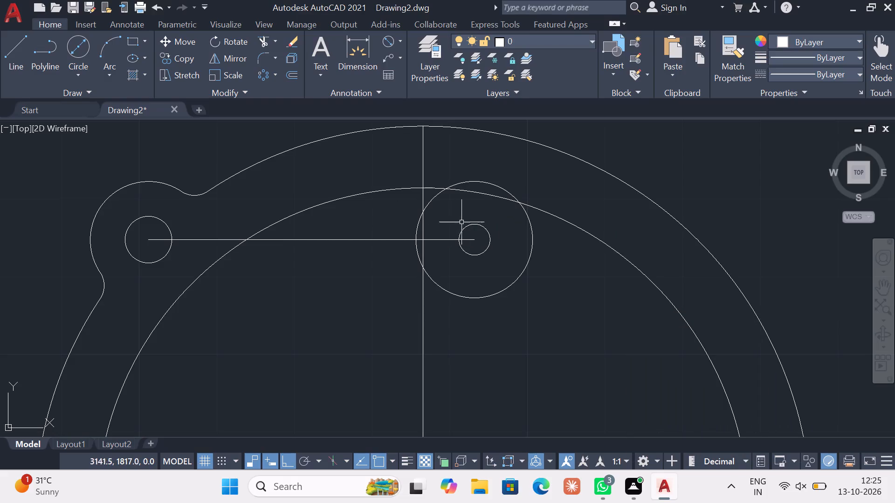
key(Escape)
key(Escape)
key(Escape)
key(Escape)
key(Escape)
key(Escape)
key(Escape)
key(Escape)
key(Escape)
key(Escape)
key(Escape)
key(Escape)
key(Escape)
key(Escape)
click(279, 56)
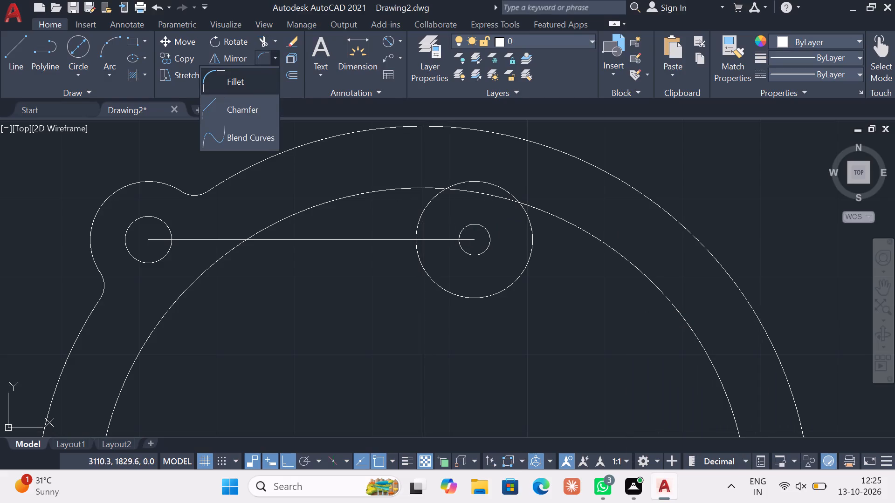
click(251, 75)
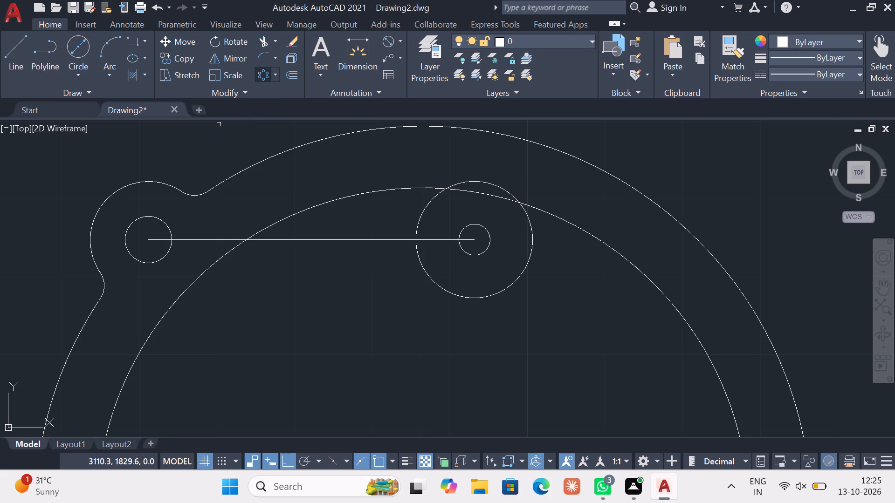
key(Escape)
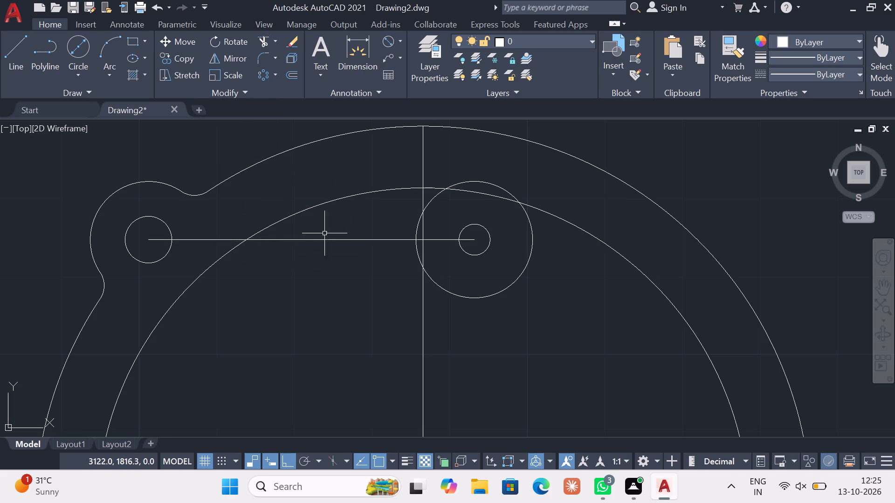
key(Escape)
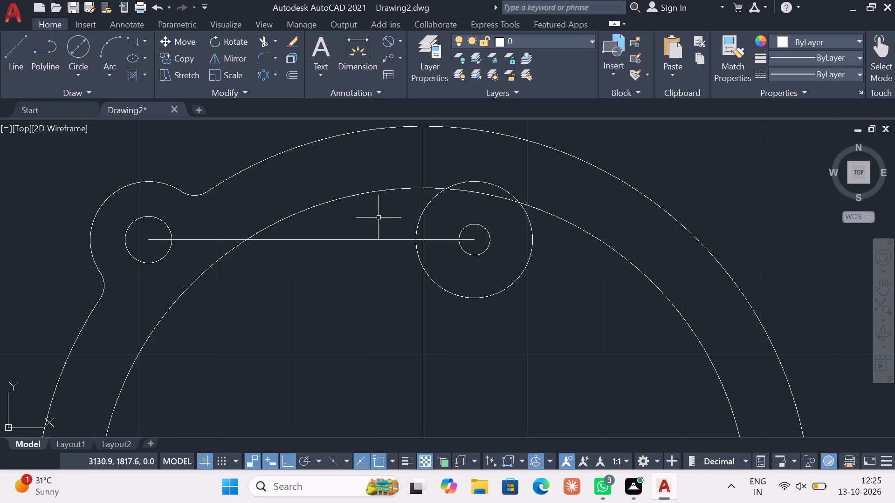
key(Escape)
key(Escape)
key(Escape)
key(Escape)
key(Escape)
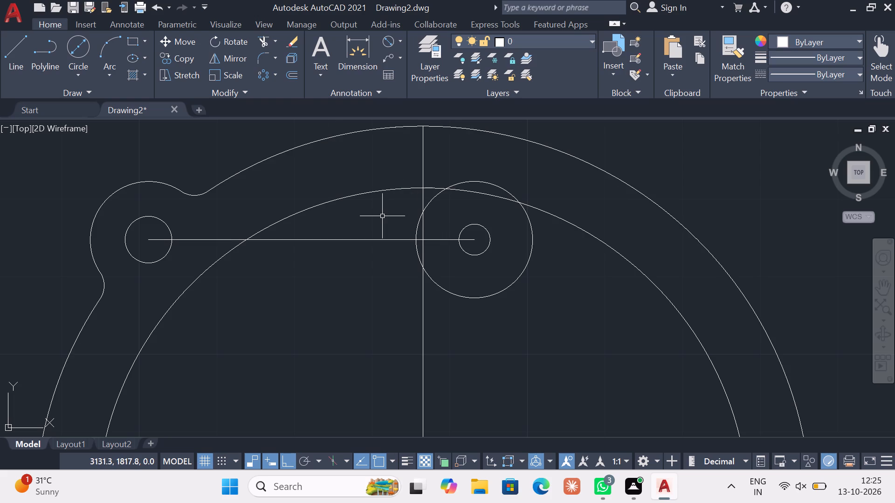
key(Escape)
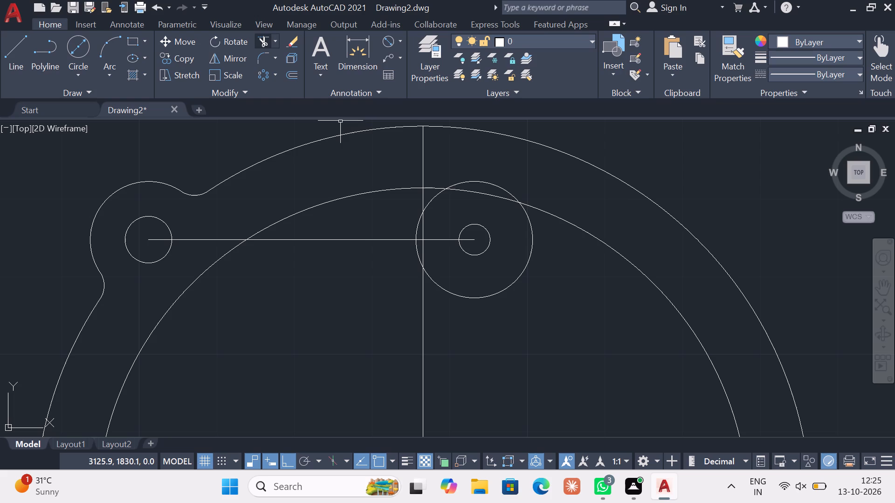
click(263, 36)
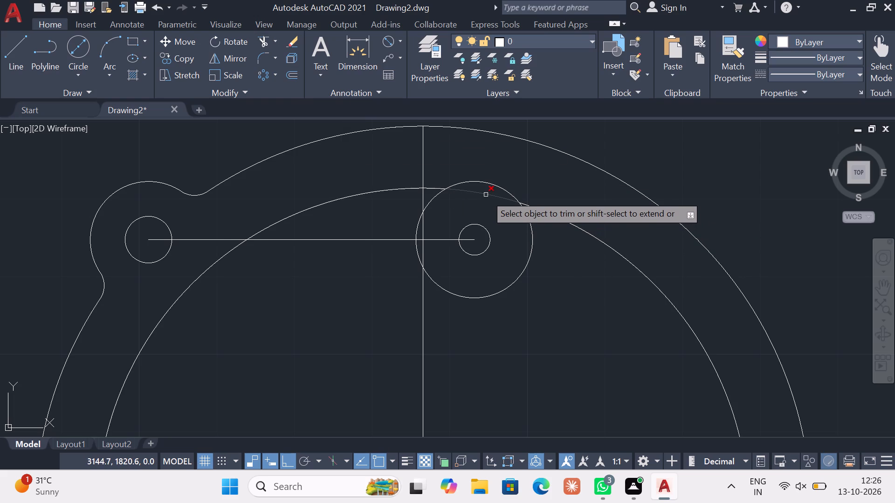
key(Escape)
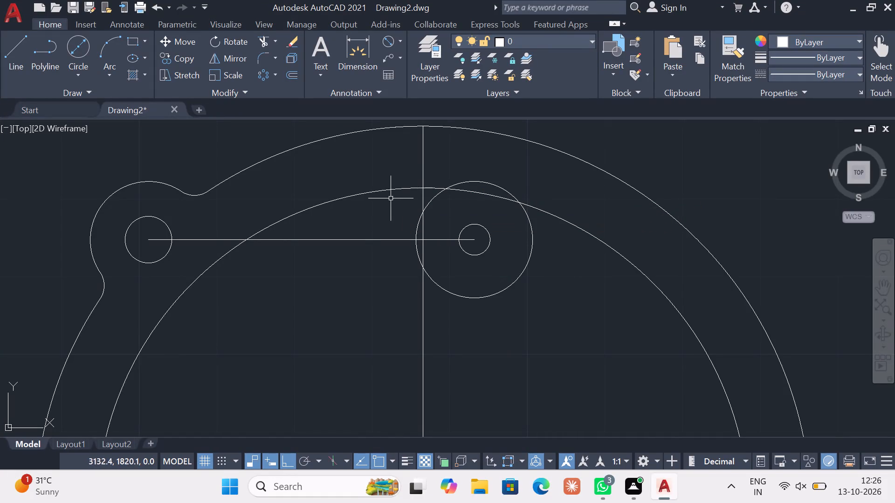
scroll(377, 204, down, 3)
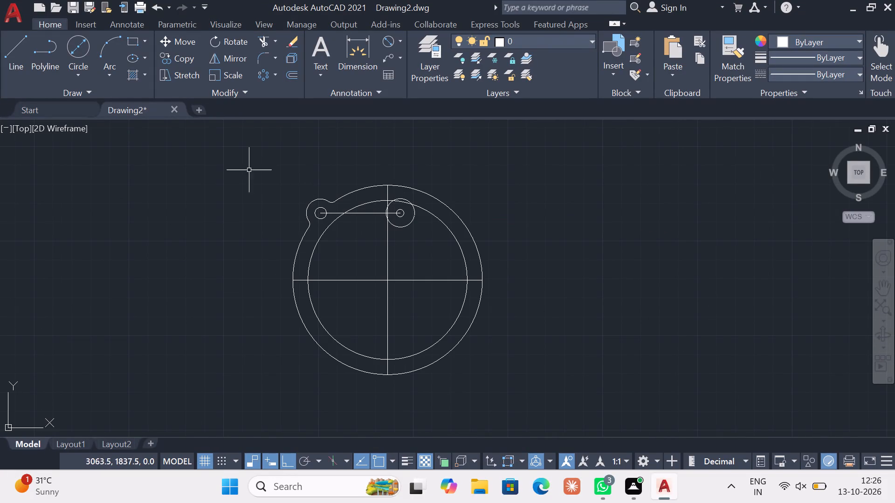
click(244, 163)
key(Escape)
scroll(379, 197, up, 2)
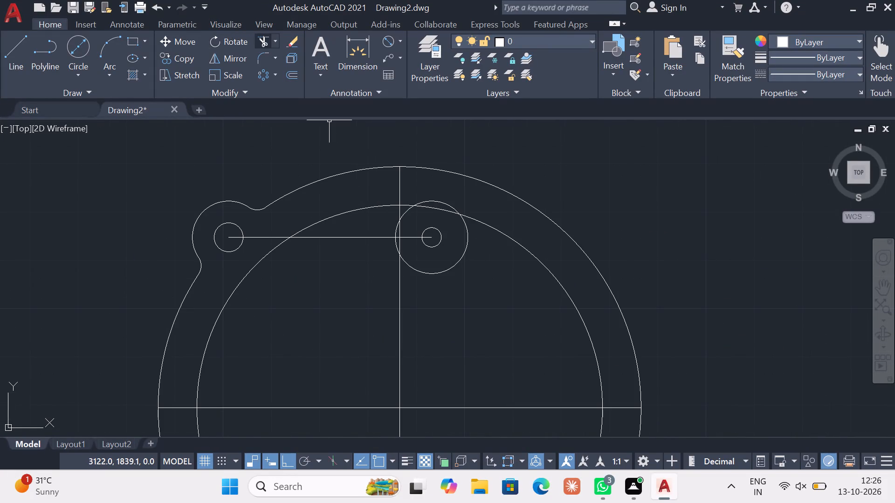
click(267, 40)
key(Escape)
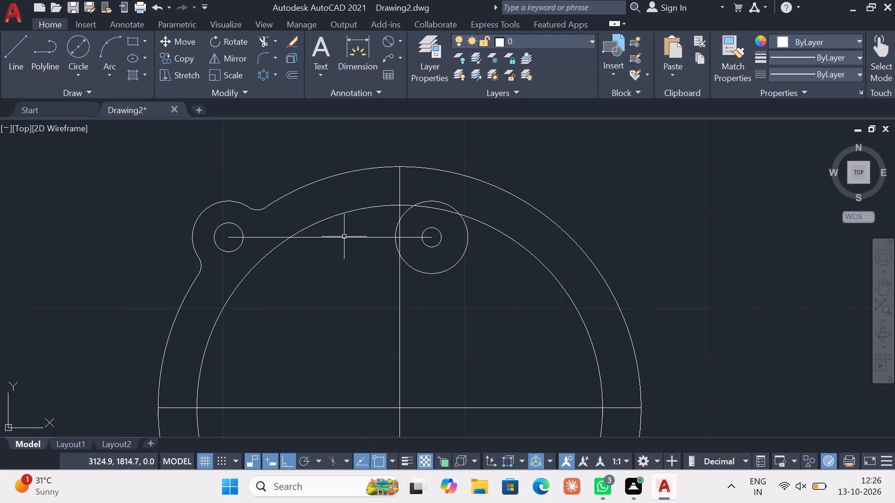
Delete the 42-long horizontal line running from the lug hole to the radius-2 circle.
click(344, 237)
key(Delete)
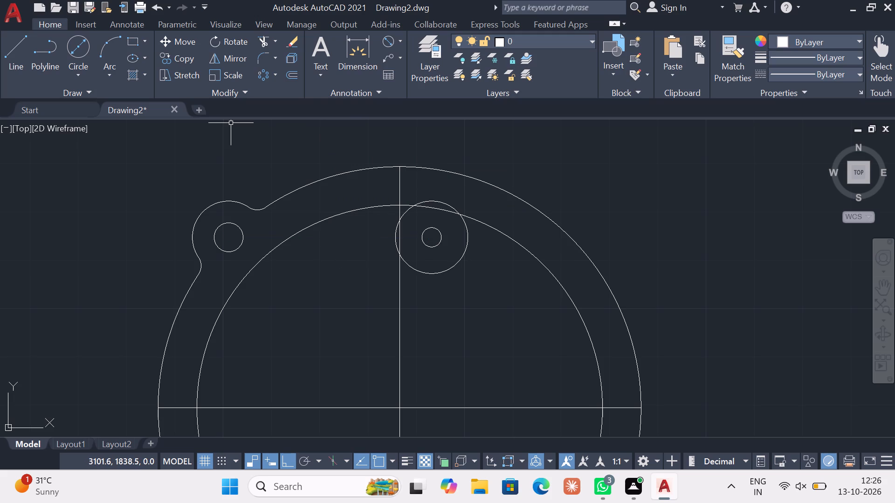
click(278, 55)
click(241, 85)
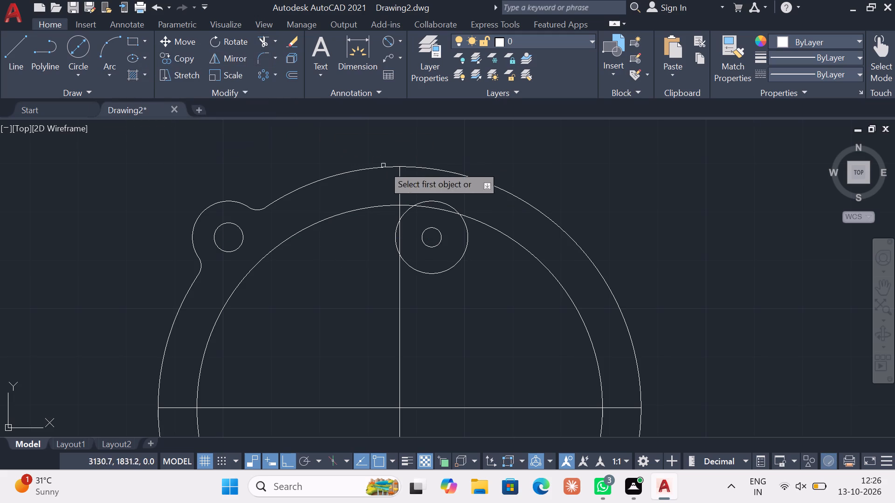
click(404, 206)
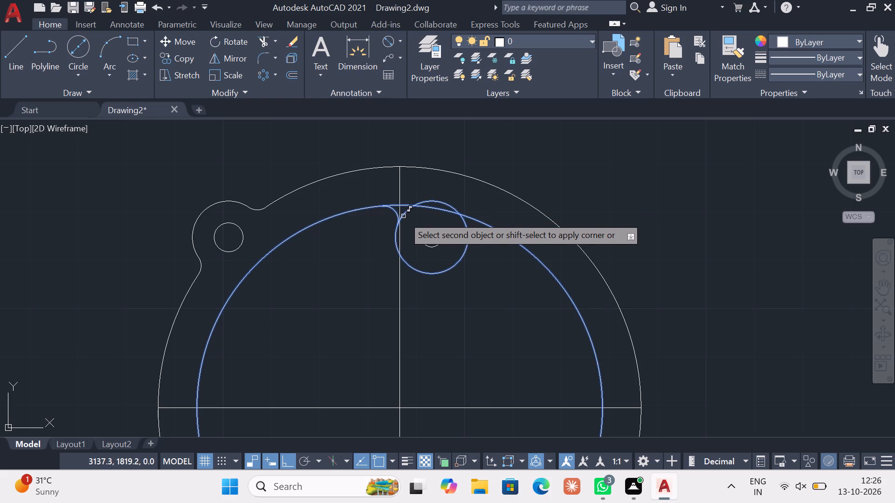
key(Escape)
Delete the radius-2 circle and the concentric diameter-15 circle beside the vertical centreline.
scroll(439, 284, down, 1)
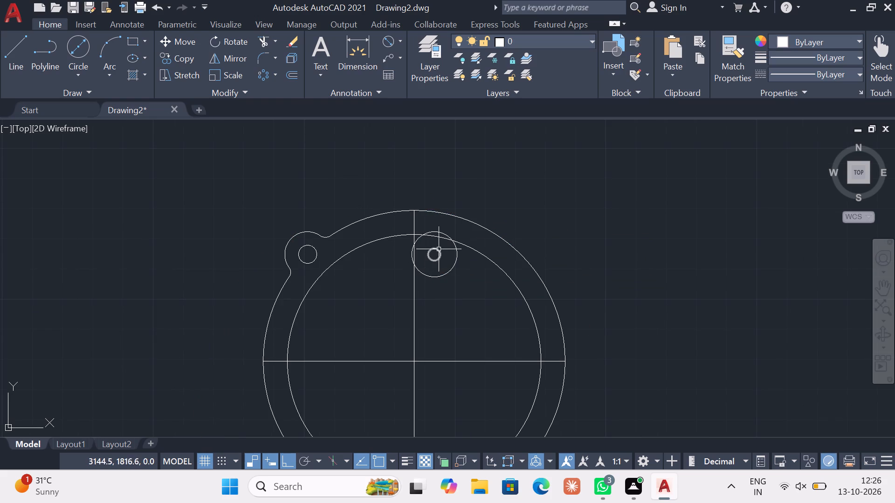
click(458, 272)
click(435, 261)
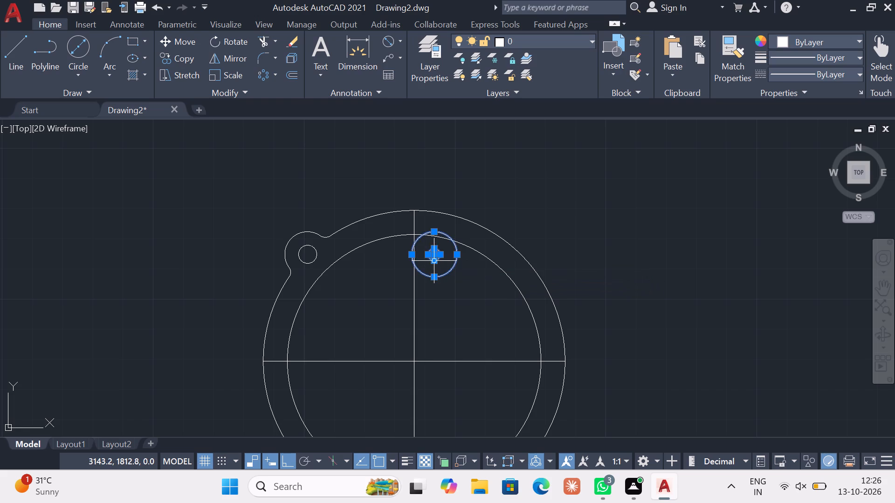
key(Delete)
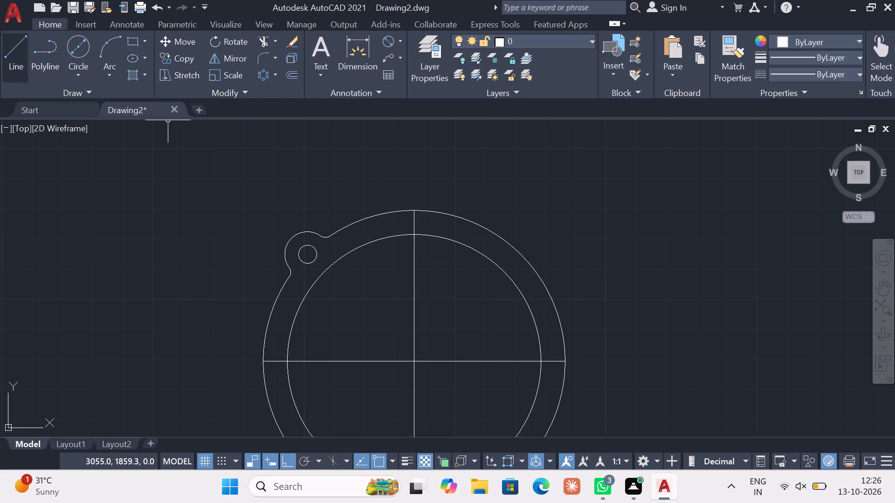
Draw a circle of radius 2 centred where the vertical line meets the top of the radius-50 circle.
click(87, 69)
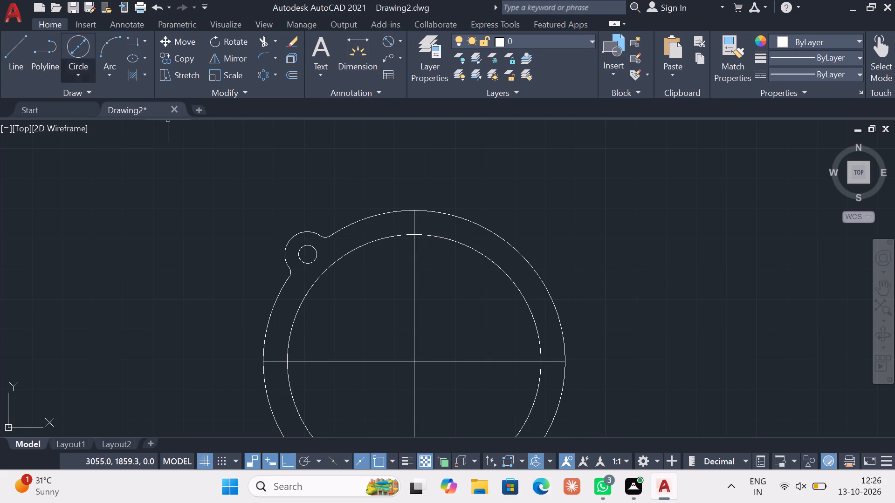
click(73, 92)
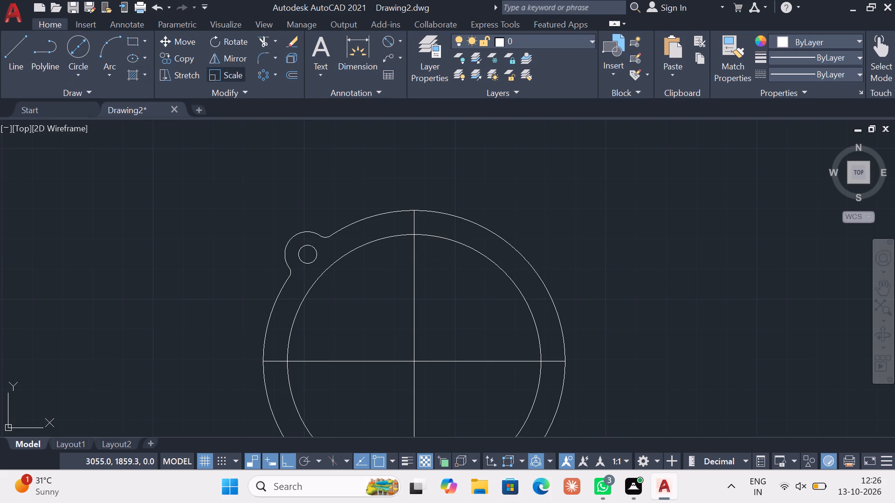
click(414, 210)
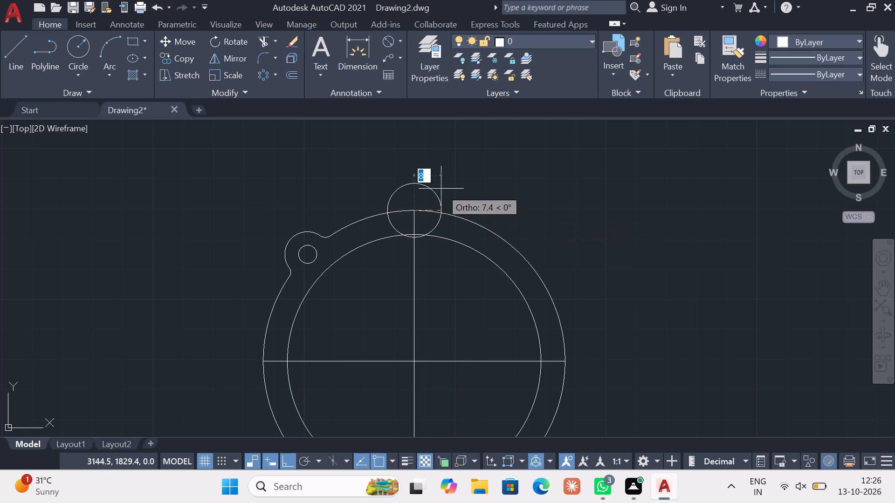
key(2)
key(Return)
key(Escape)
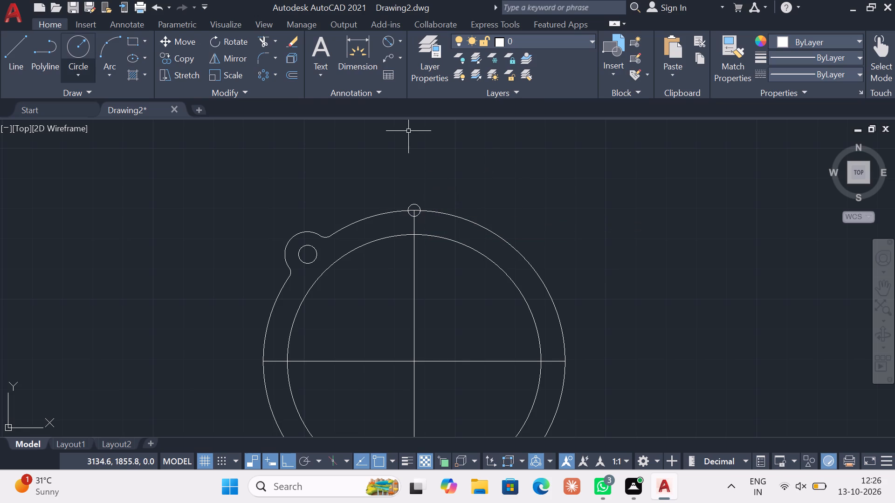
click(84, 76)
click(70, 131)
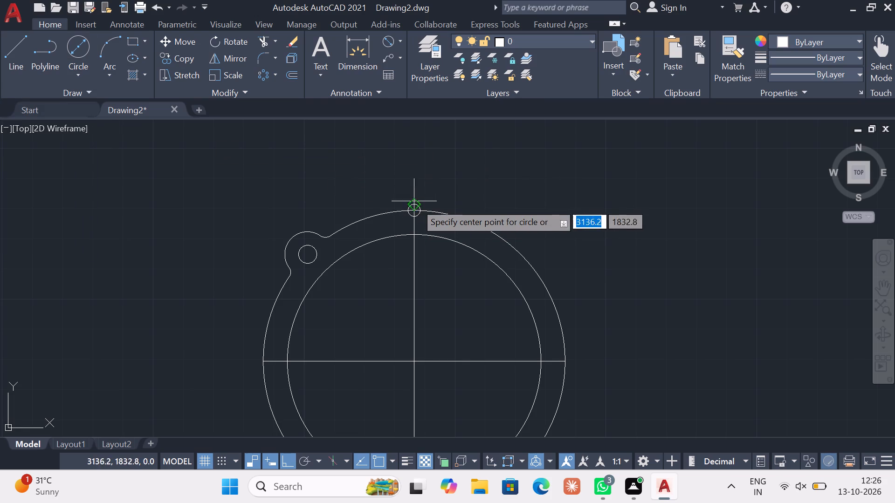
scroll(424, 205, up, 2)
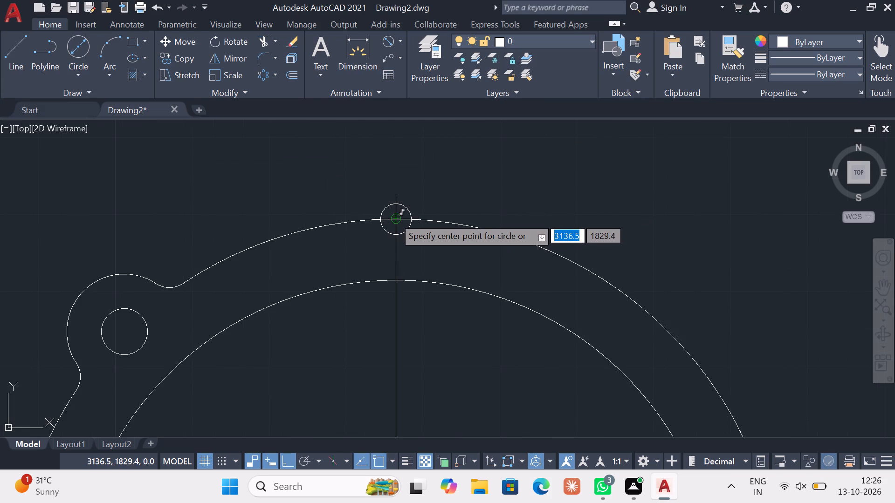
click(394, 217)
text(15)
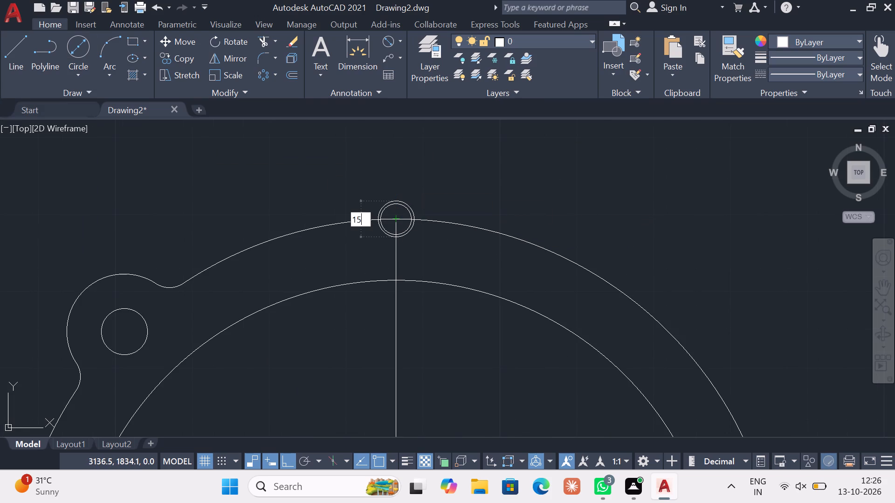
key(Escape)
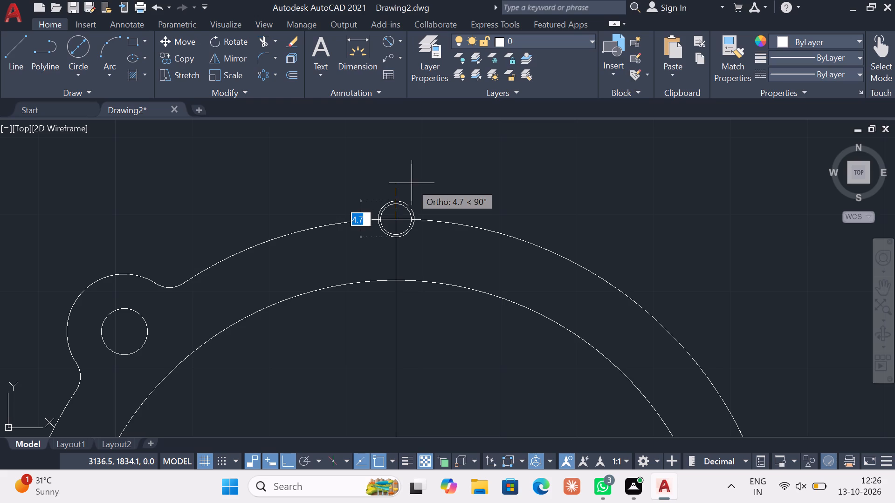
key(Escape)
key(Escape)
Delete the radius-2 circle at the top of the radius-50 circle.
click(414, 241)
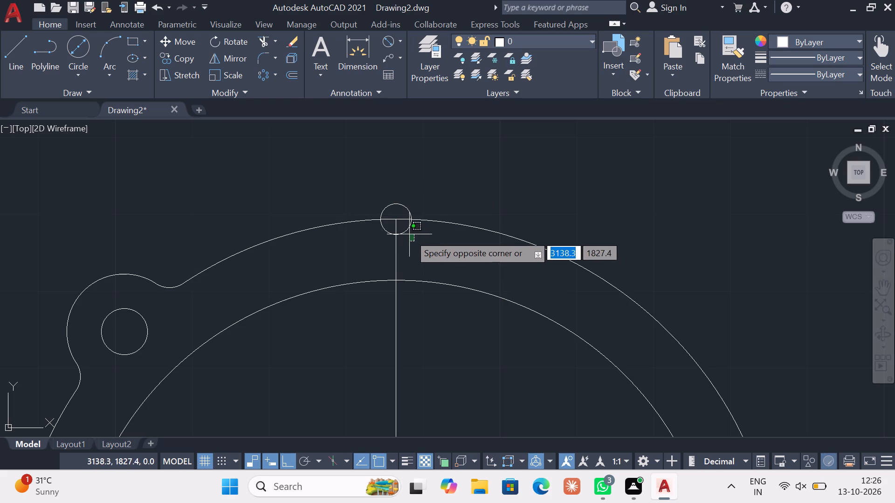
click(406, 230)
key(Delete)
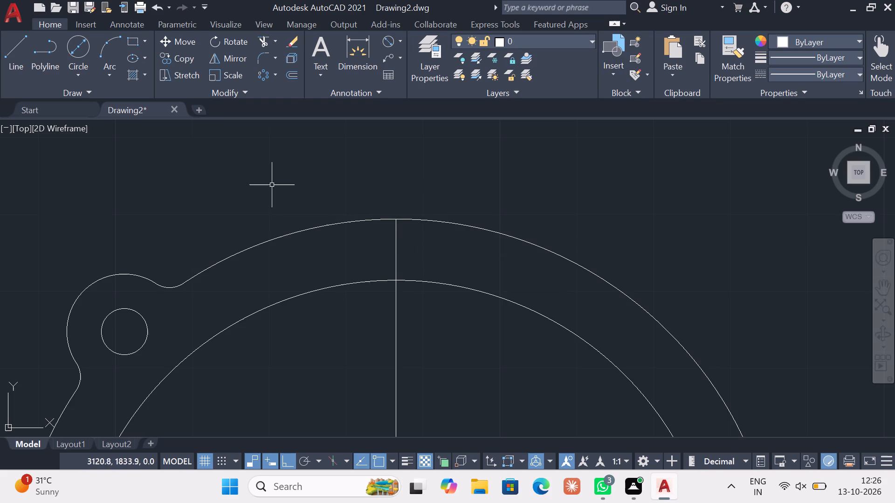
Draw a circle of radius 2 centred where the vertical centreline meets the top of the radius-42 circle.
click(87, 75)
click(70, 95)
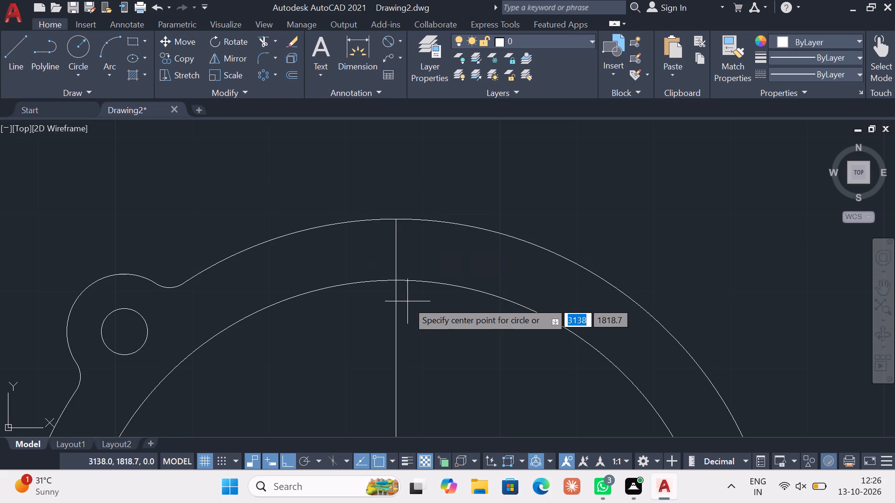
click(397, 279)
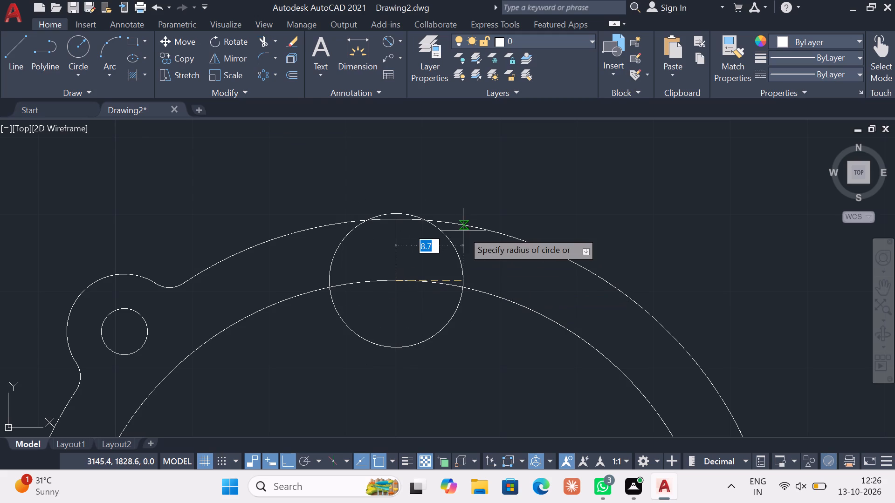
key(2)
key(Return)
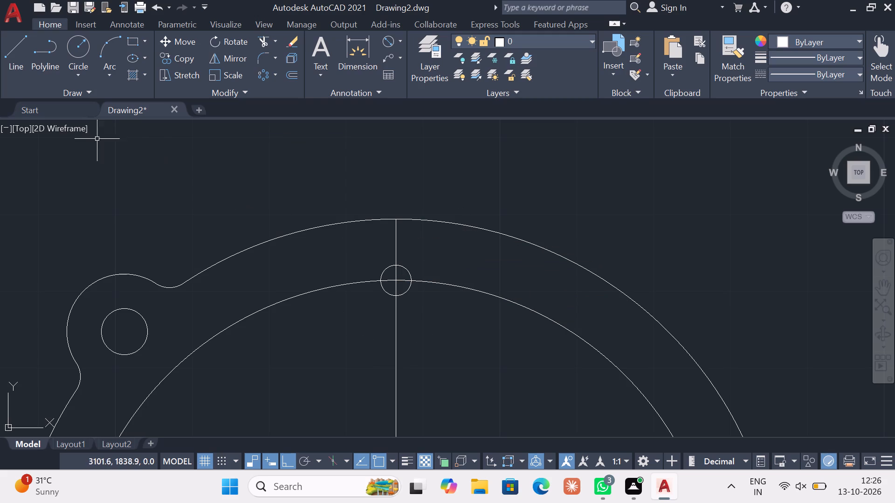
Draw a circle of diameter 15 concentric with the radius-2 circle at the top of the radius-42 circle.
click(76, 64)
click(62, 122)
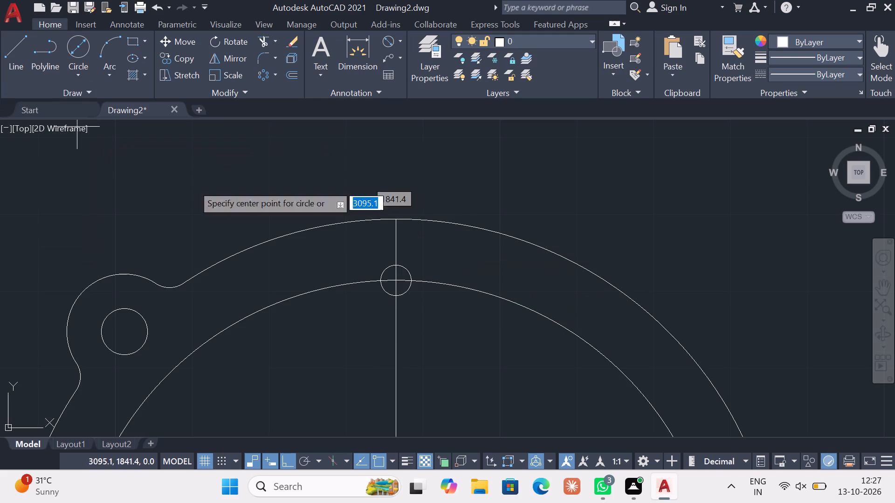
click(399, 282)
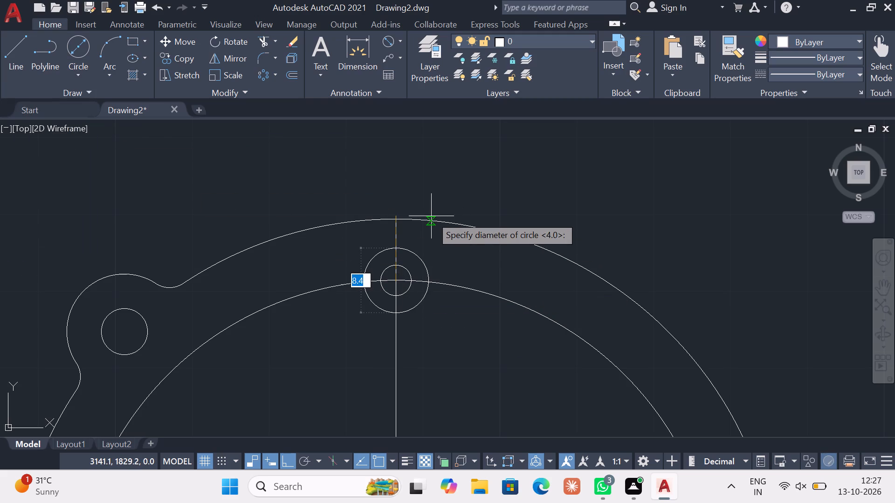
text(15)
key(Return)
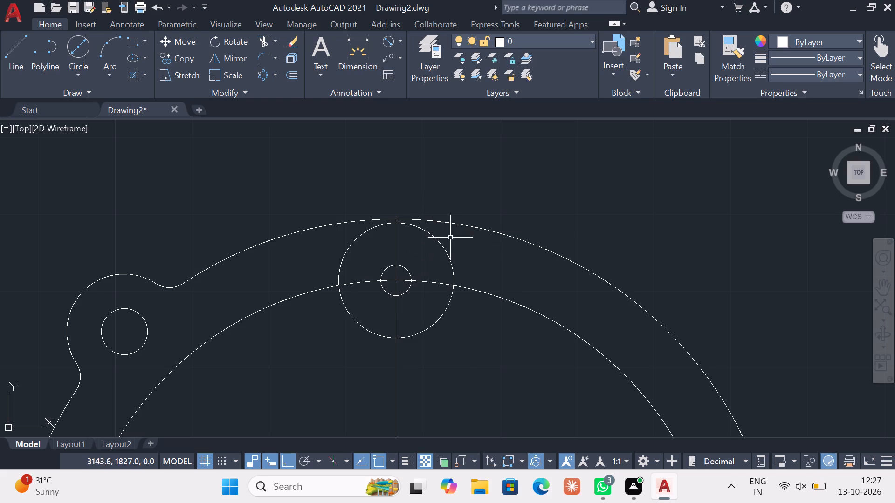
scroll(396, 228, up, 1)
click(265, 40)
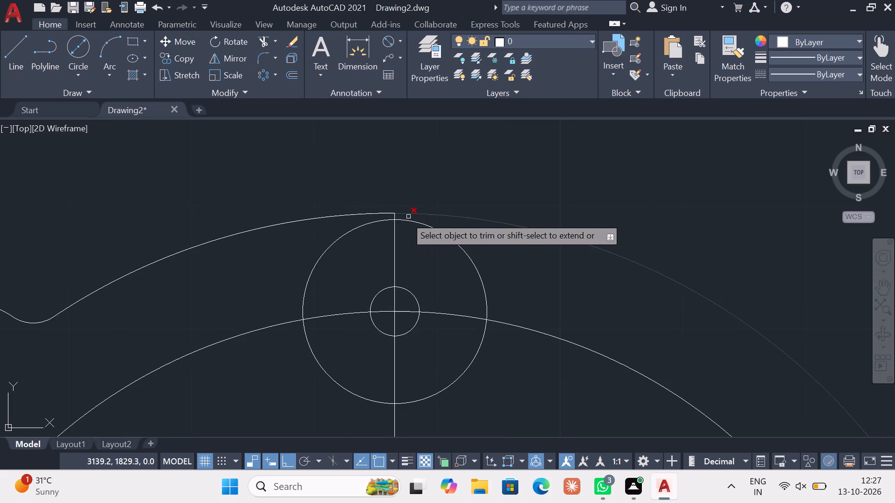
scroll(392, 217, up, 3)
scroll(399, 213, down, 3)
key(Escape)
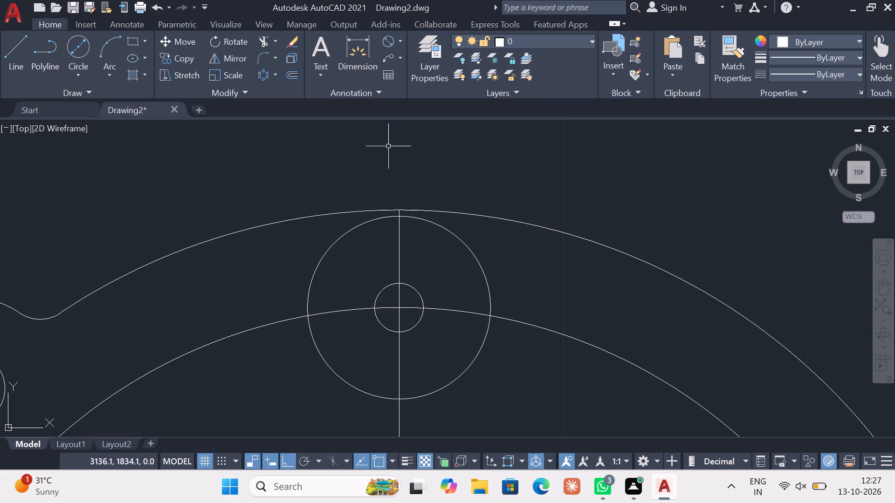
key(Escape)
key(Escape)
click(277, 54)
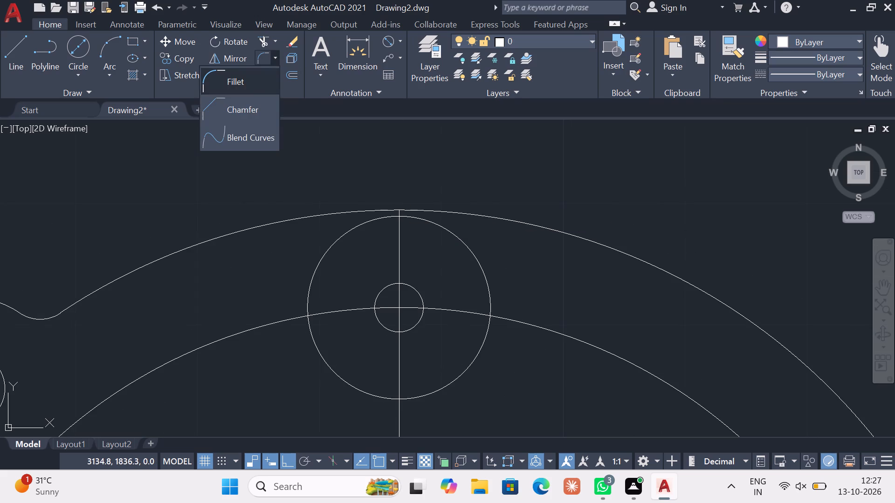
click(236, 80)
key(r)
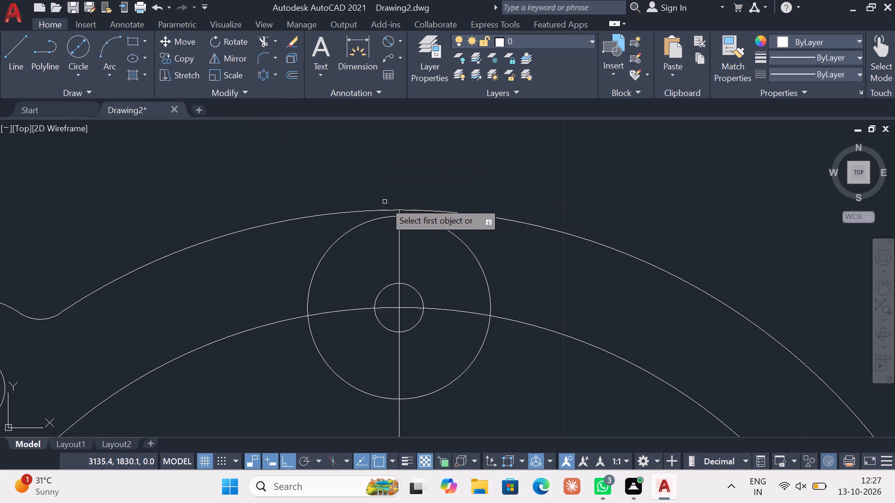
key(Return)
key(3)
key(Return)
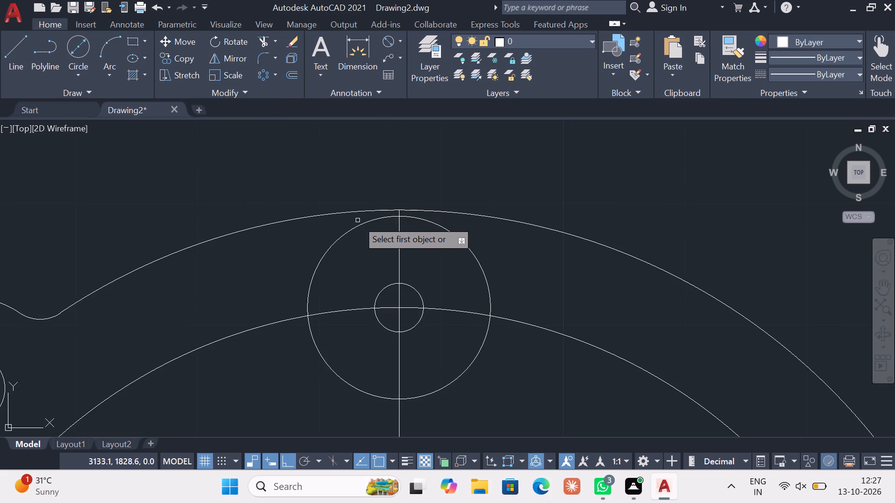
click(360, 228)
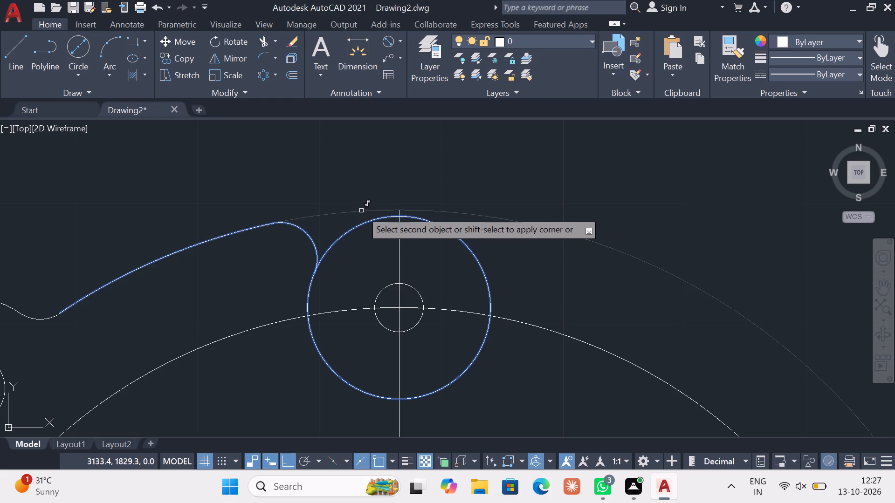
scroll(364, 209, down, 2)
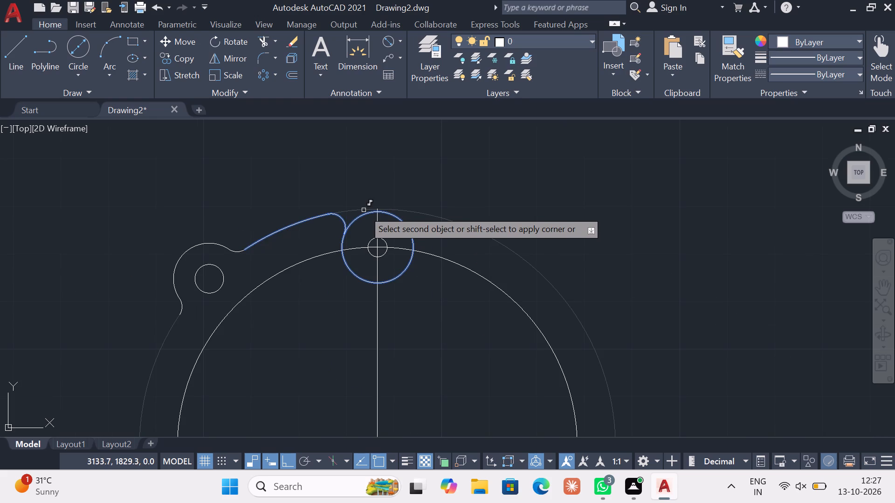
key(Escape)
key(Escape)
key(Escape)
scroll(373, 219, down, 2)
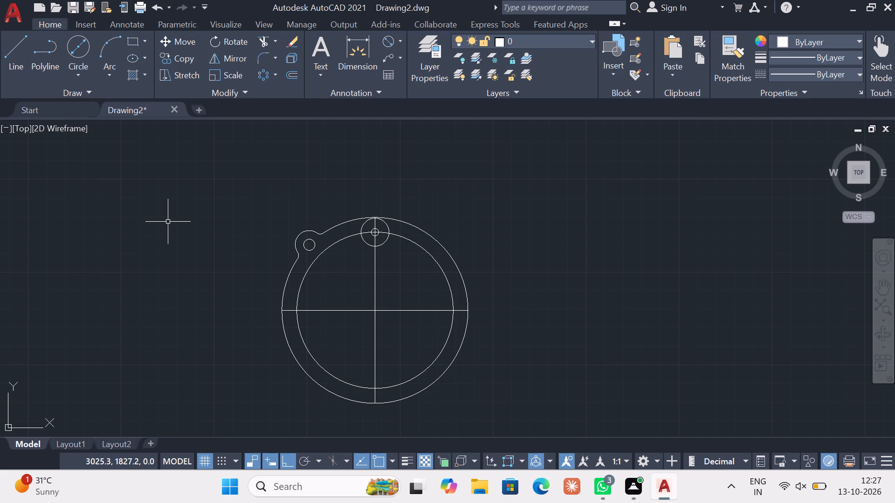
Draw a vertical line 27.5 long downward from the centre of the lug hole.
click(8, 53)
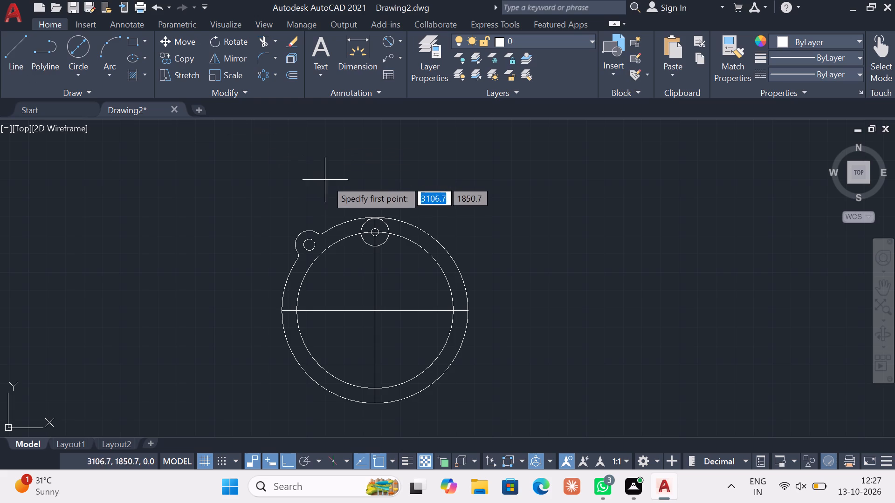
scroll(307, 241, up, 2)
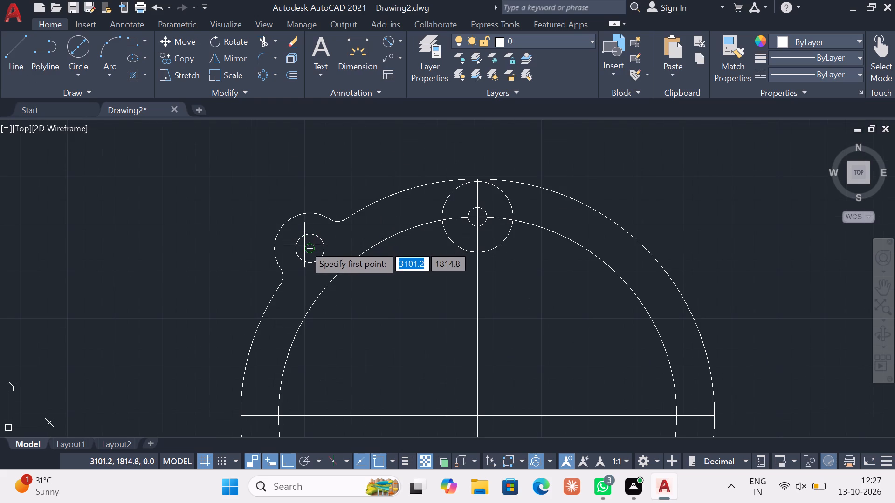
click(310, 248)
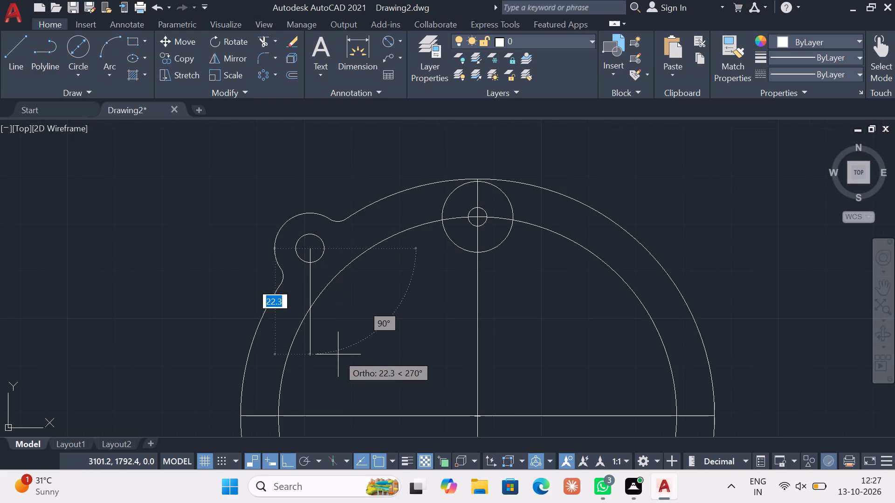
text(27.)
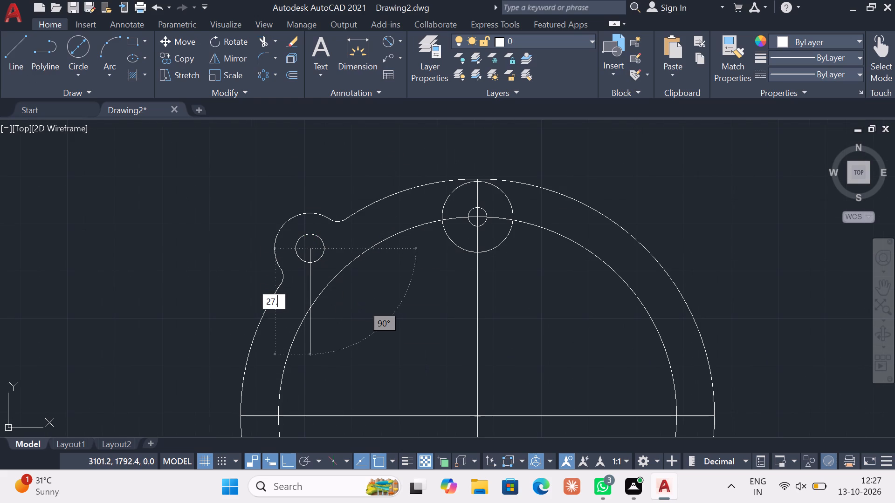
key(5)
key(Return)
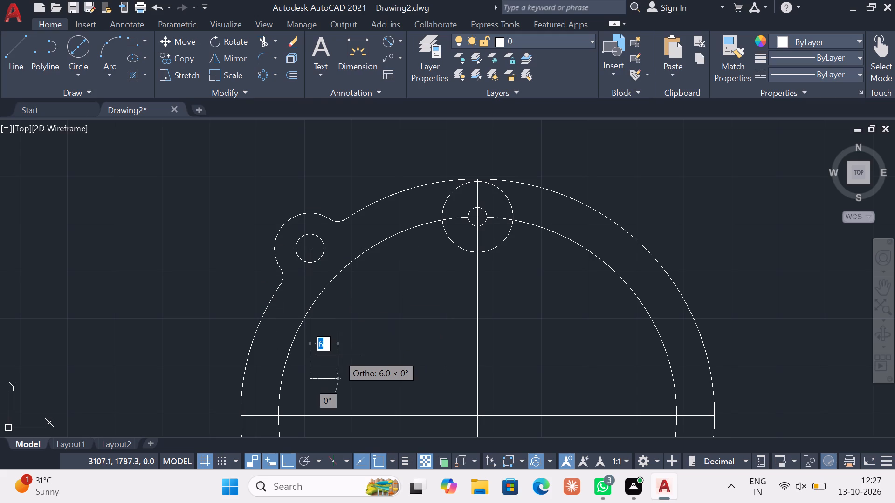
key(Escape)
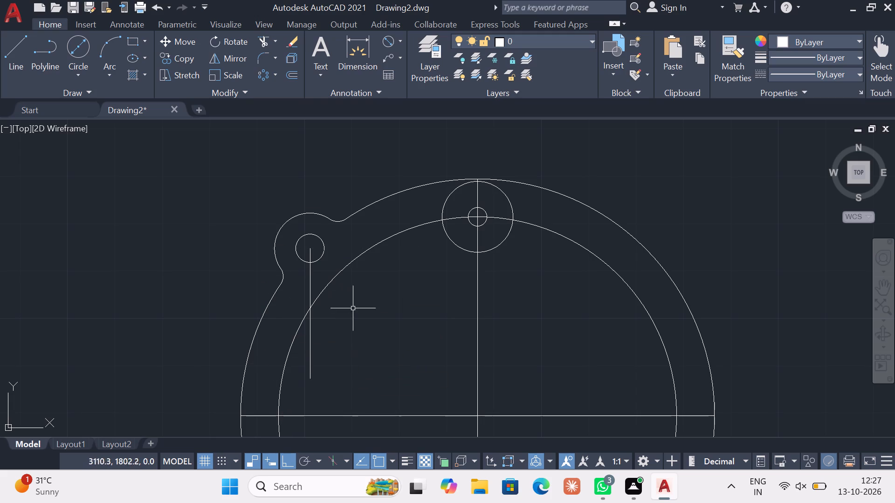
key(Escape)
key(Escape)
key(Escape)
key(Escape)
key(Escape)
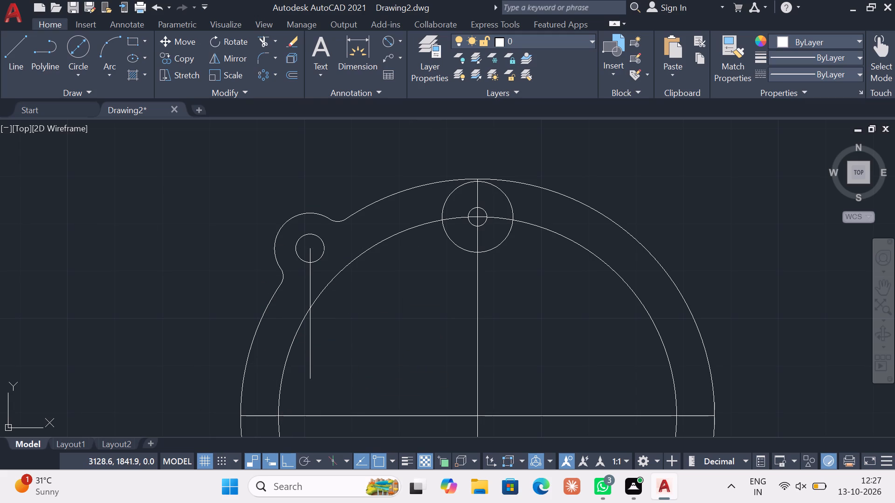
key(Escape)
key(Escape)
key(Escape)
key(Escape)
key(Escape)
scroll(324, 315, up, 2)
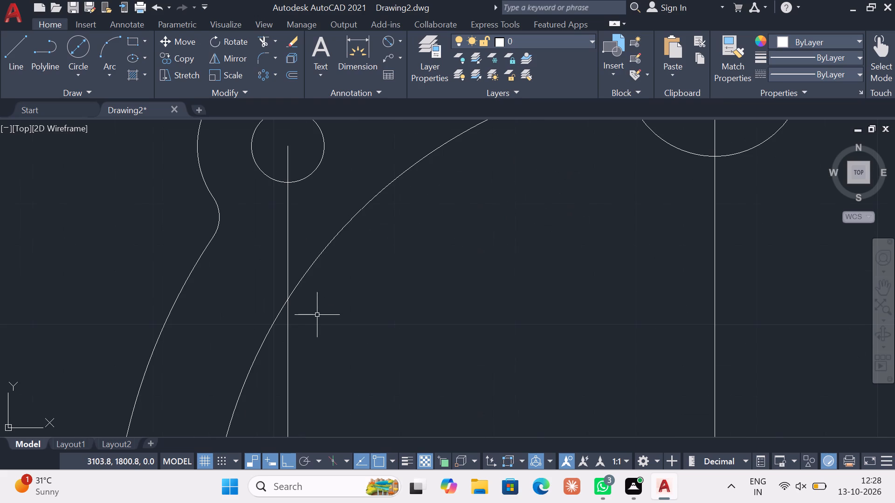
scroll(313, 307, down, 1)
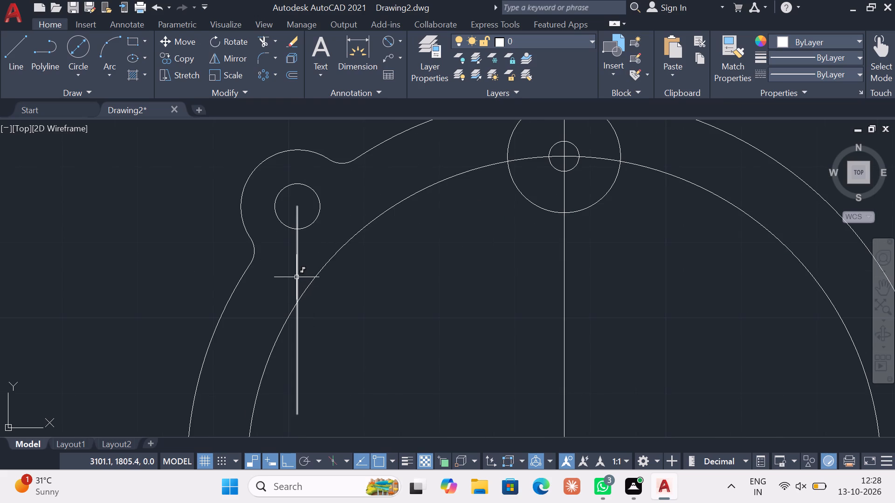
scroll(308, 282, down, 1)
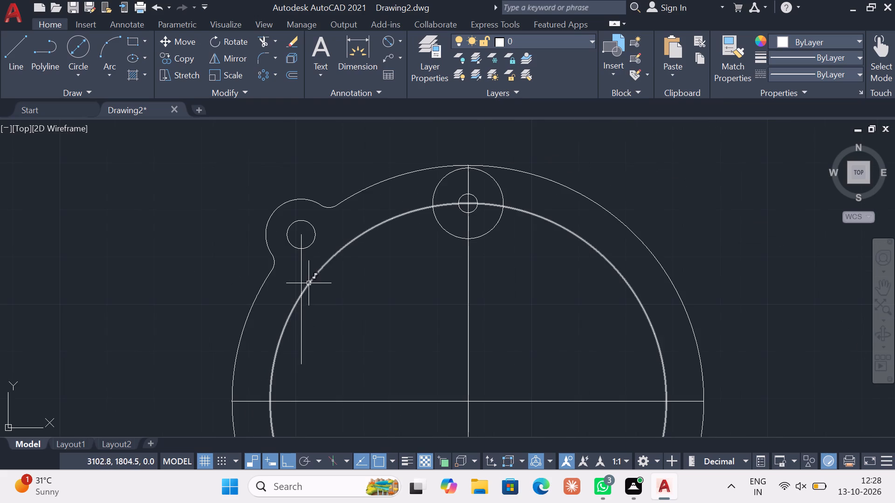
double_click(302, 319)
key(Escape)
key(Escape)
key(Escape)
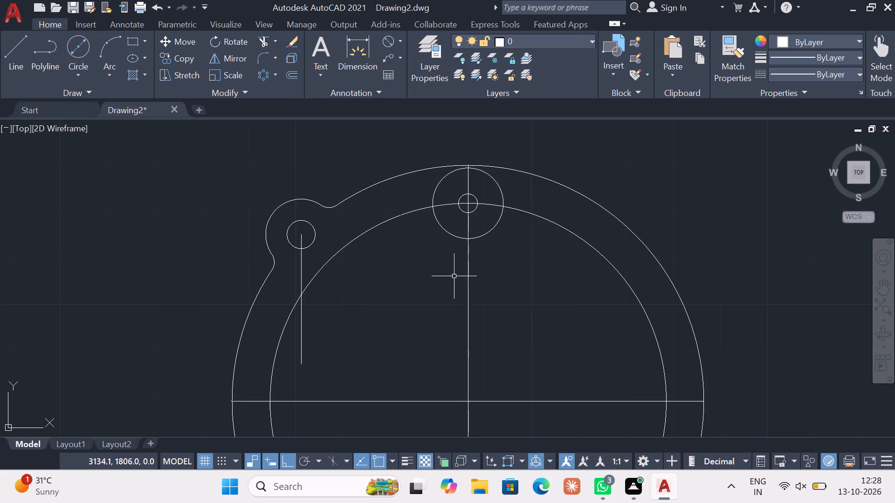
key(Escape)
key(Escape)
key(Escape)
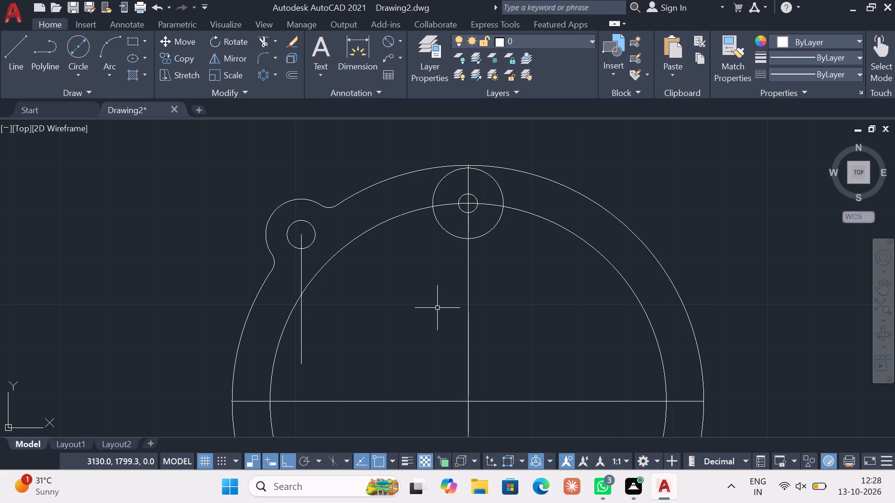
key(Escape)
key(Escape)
Delete the entire profile, including all circles, centrelines, the filleted lug and the vertical line from its hole.
scroll(443, 320, down, 2)
key(Escape)
middle_drag(406, 250, 410, 194)
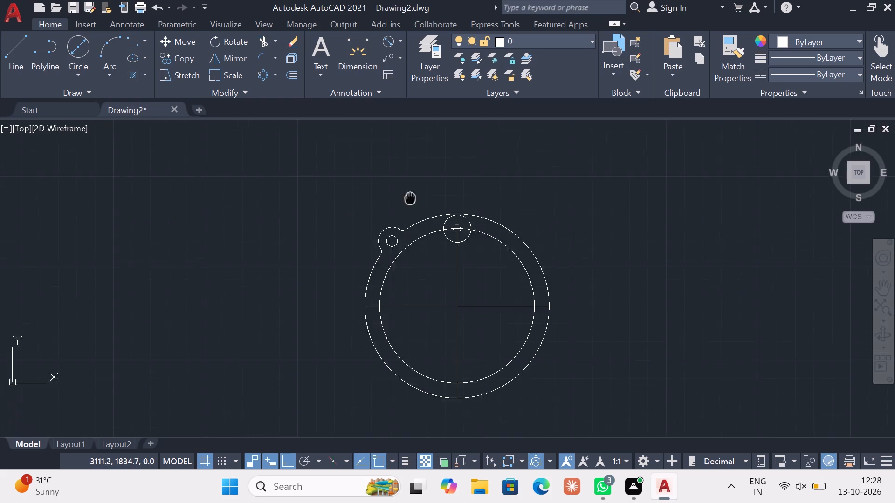
middle_drag(410, 194, 411, 179)
click(299, 158)
click(622, 400)
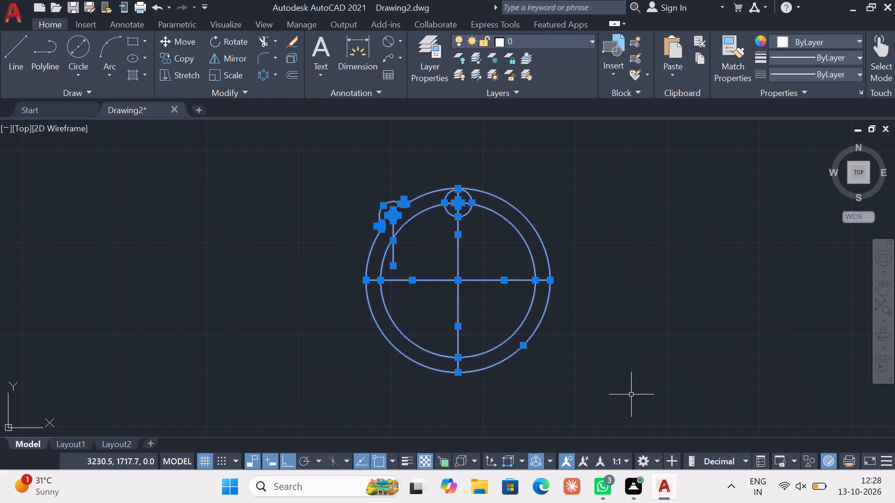
key(Delete)
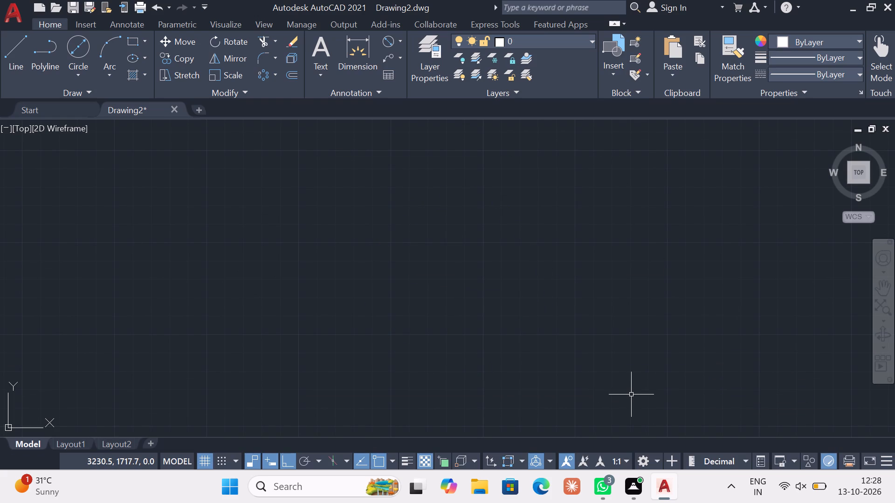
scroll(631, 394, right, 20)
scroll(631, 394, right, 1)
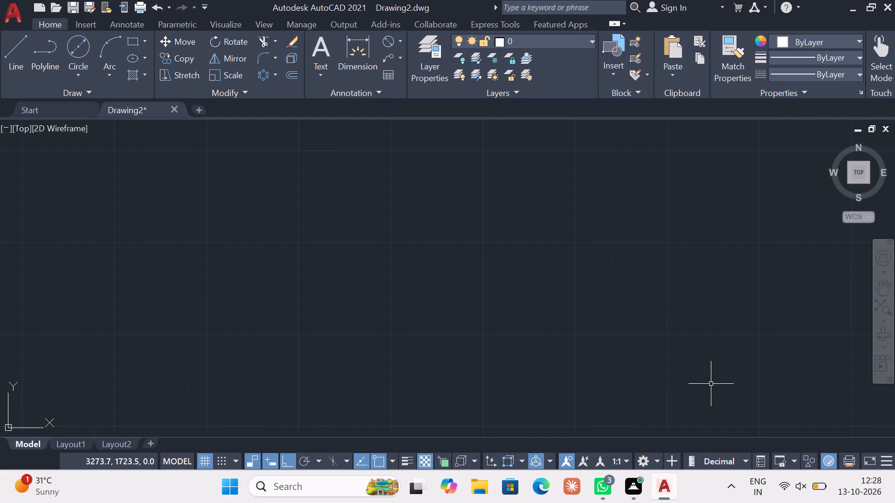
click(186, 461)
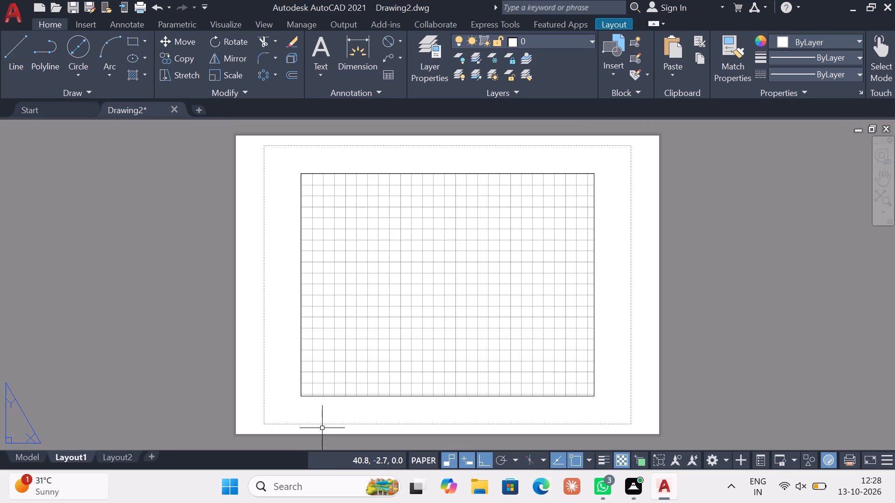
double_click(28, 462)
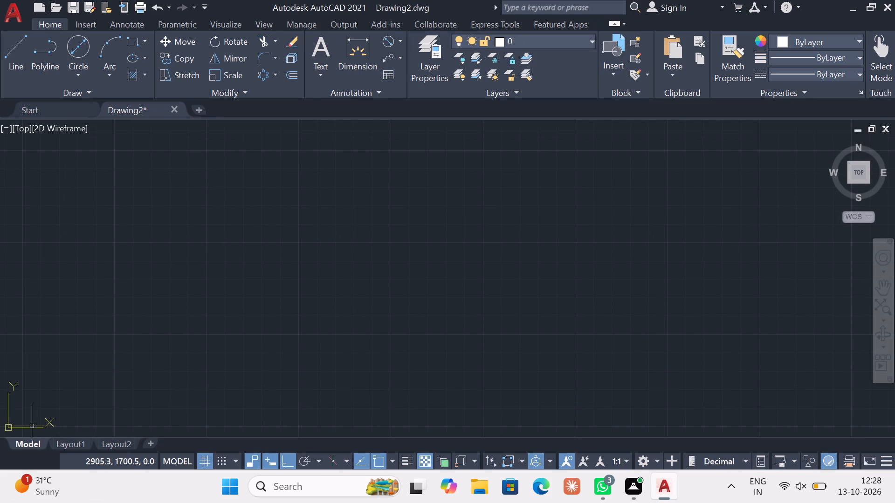
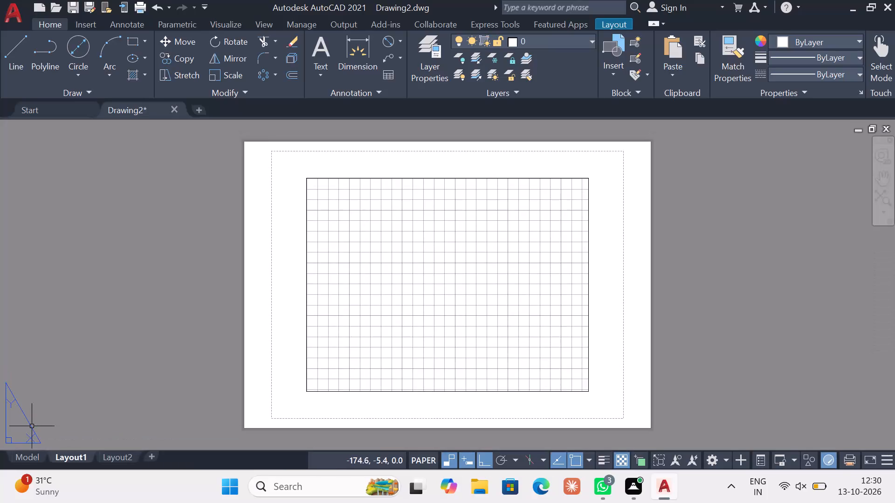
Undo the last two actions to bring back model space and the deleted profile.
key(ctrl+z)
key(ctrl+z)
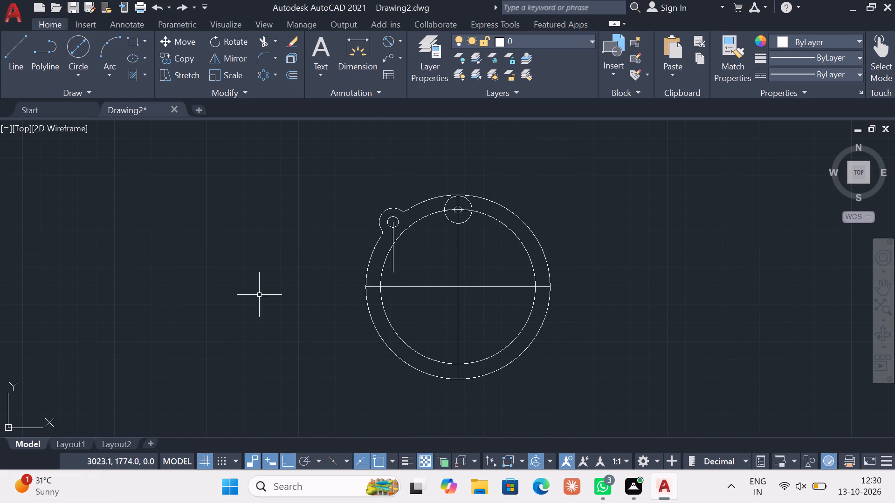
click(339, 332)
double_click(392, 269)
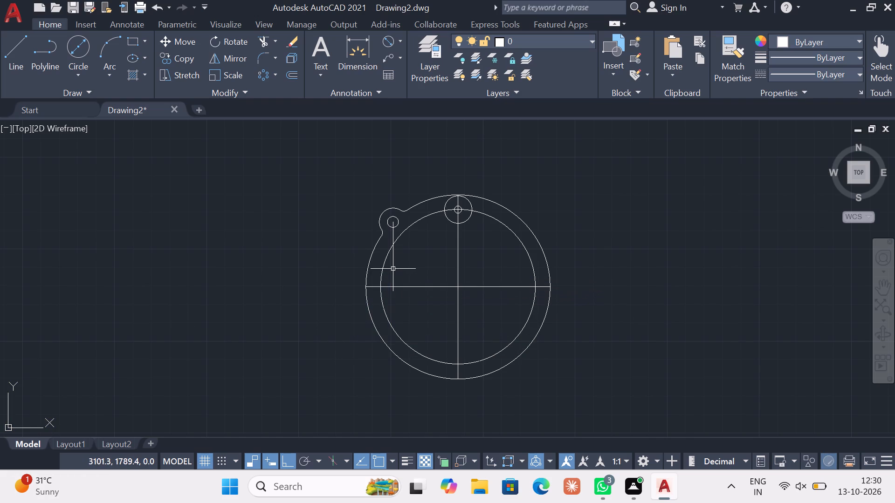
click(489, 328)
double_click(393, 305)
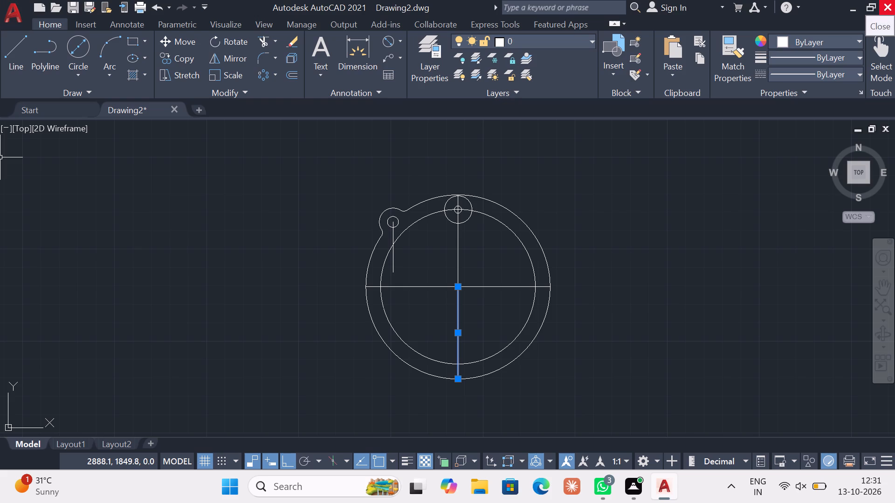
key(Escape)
Delete the entire profile, including all circles, centrelines, the filleted lug and the vertical line from its hole.
click(313, 170)
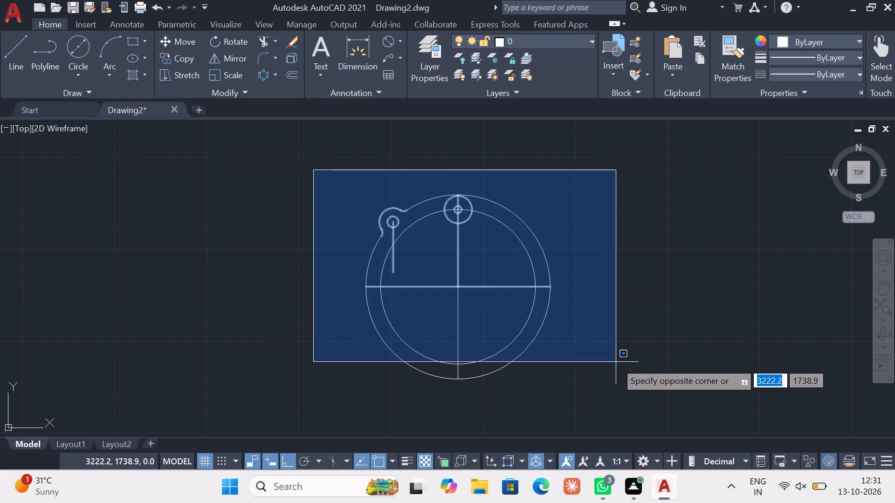
click(624, 388)
key(Delete)
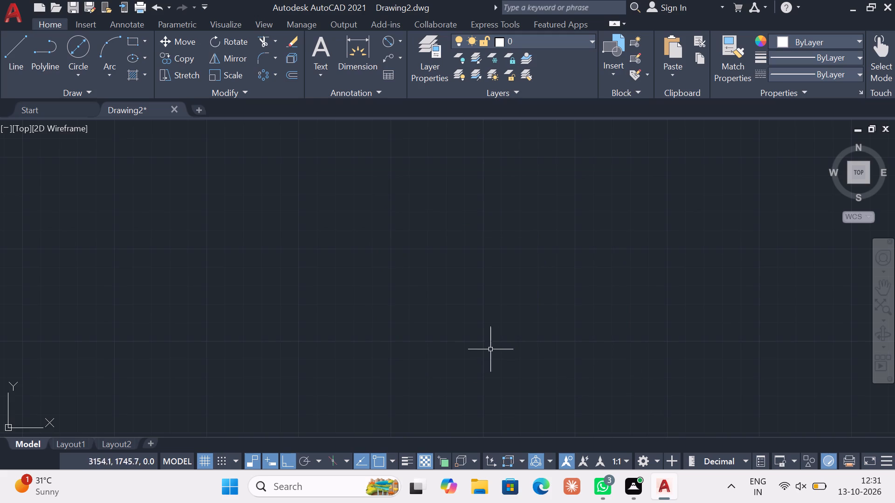
Draw a vertical line 12.5 long downward in the empty drawing area.
scroll(468, 346, down, 1)
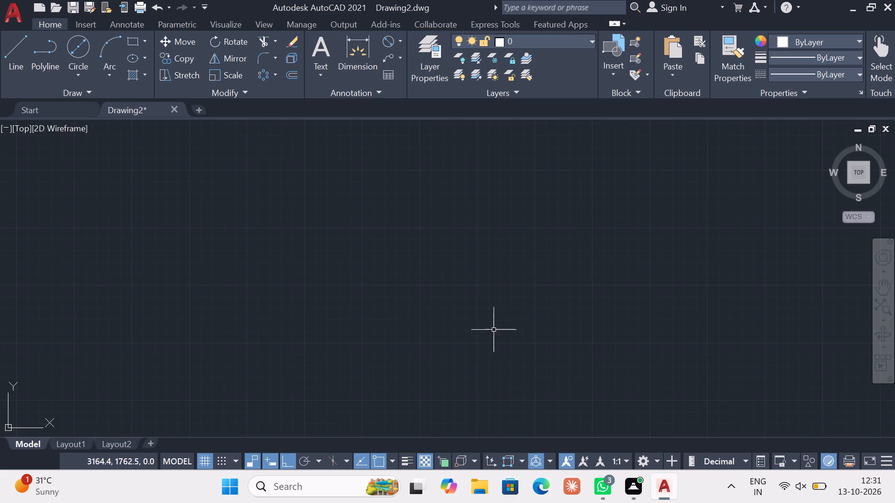
key(Escape)
key(Escape)
key(Escape)
click(14, 71)
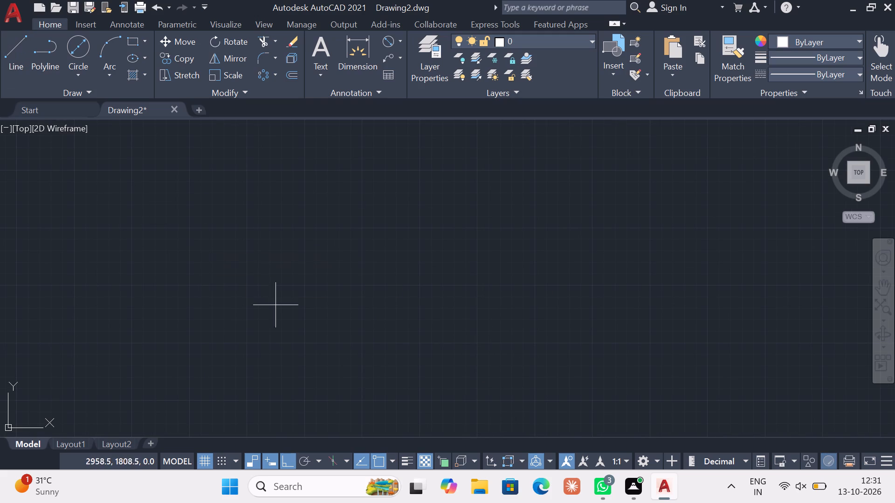
click(337, 254)
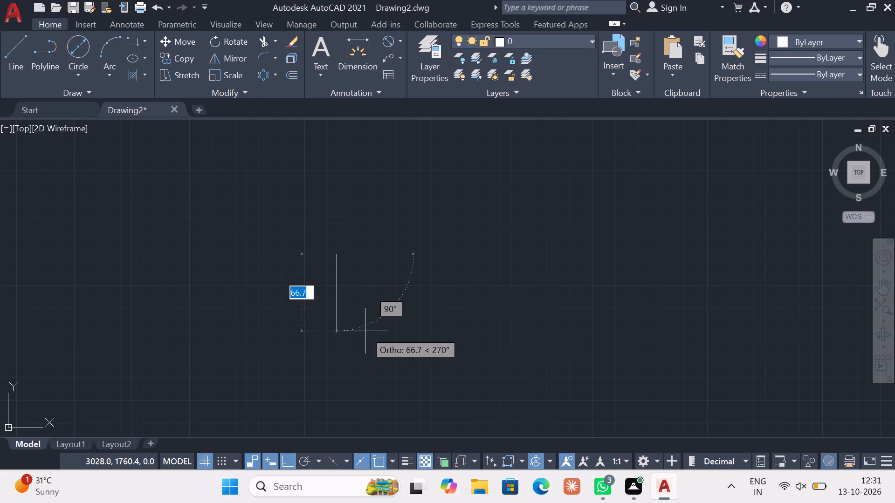
text(12)
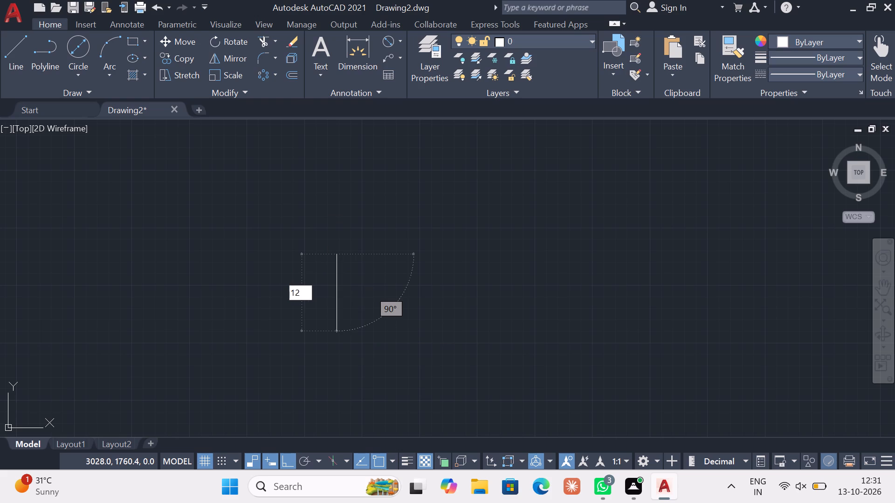
key(period)
key(5)
key(Return)
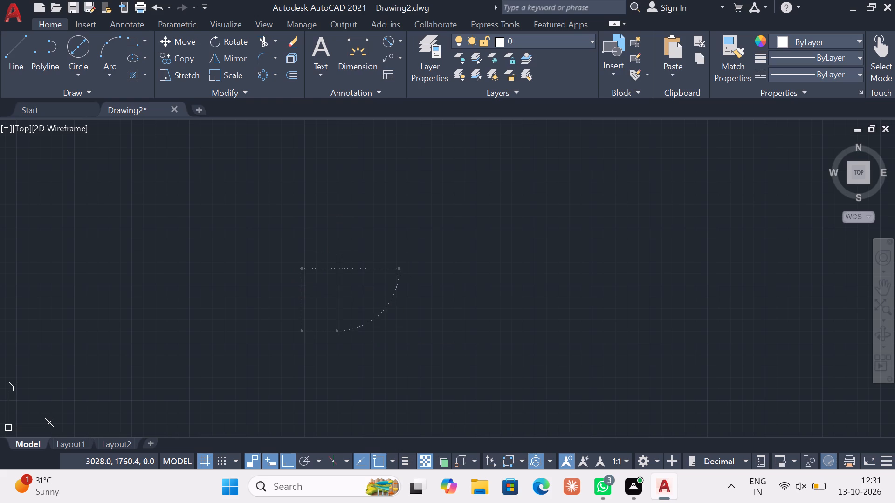
key(Escape)
Draw a circle of radius 4 centred on the lower end of the vertical line.
scroll(353, 266, up, 3)
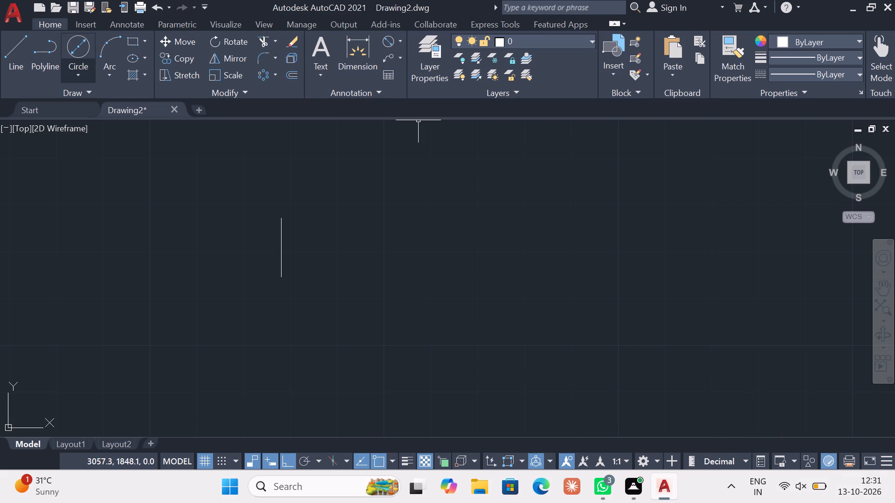
double_click(82, 74)
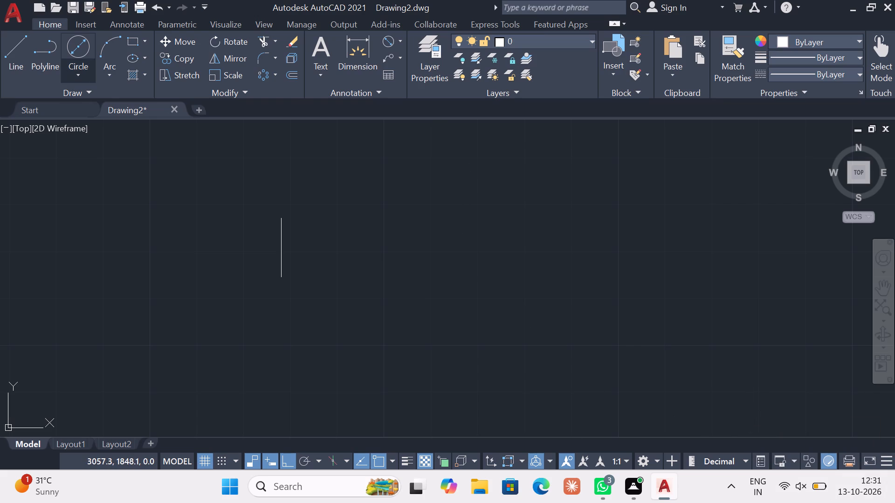
double_click(83, 75)
key(Escape)
key(Escape)
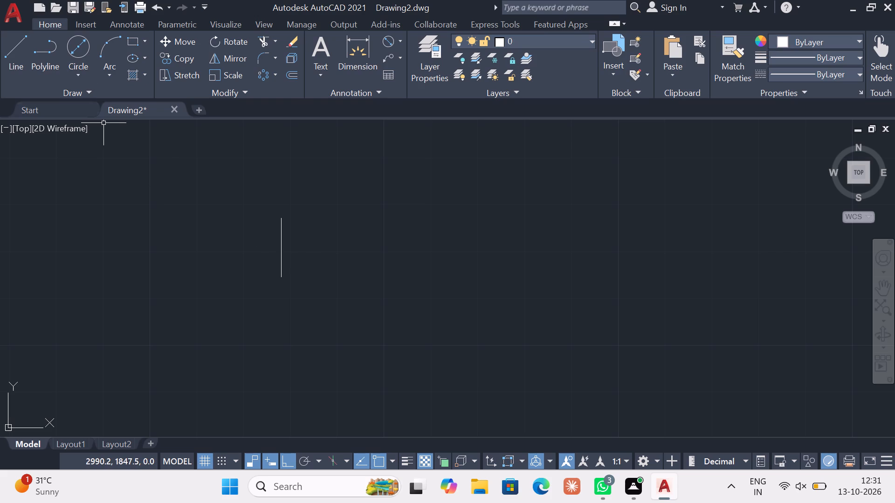
click(85, 68)
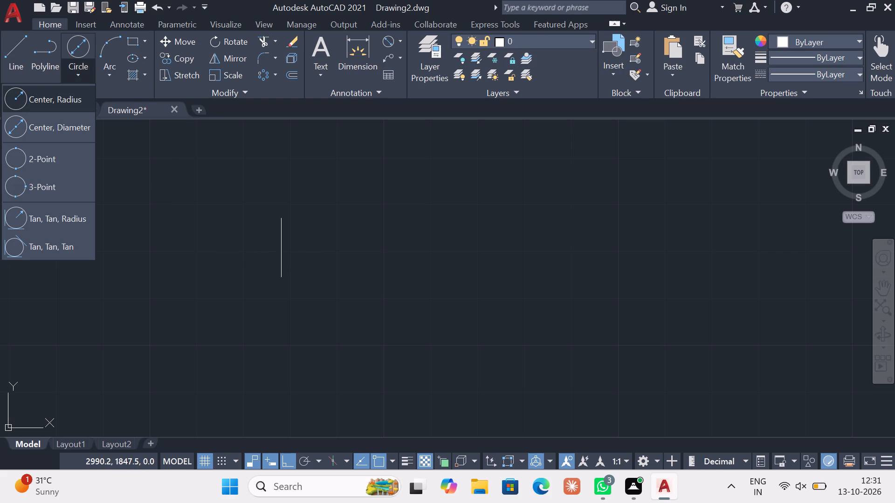
click(64, 100)
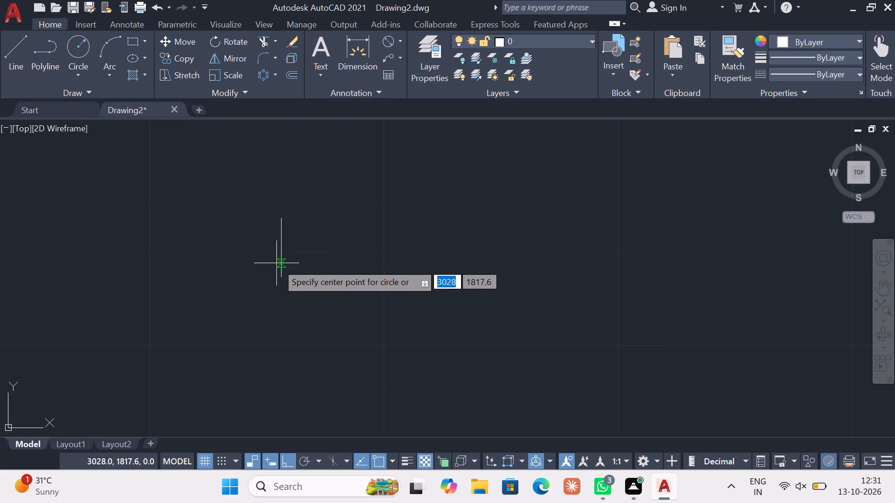
click(281, 276)
key(4)
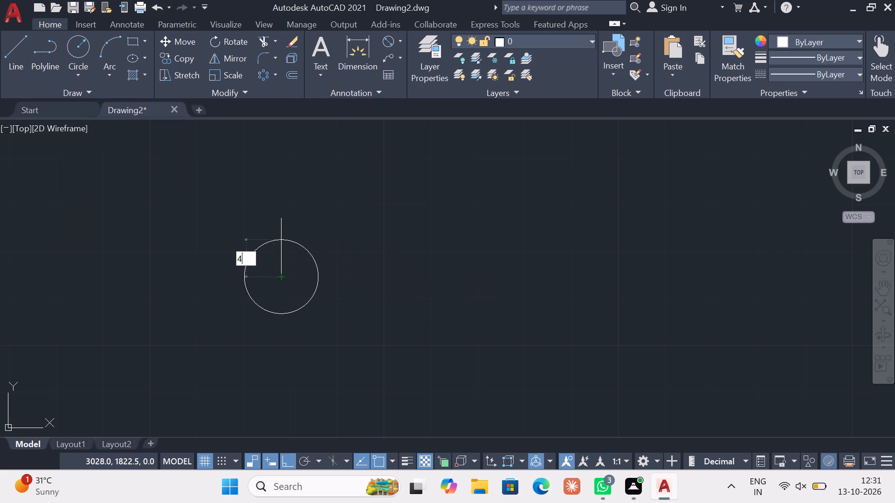
key(Return)
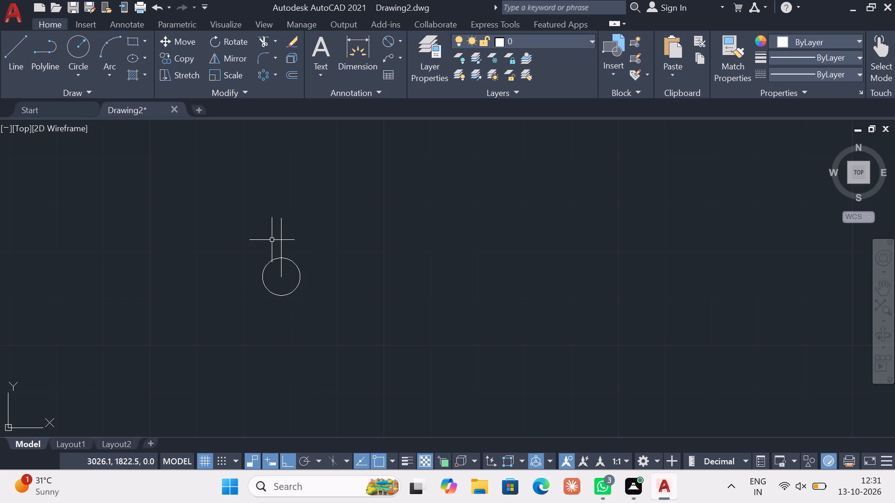
Draw a circle of radius 4 centred on the upper end of the vertical line.
click(81, 65)
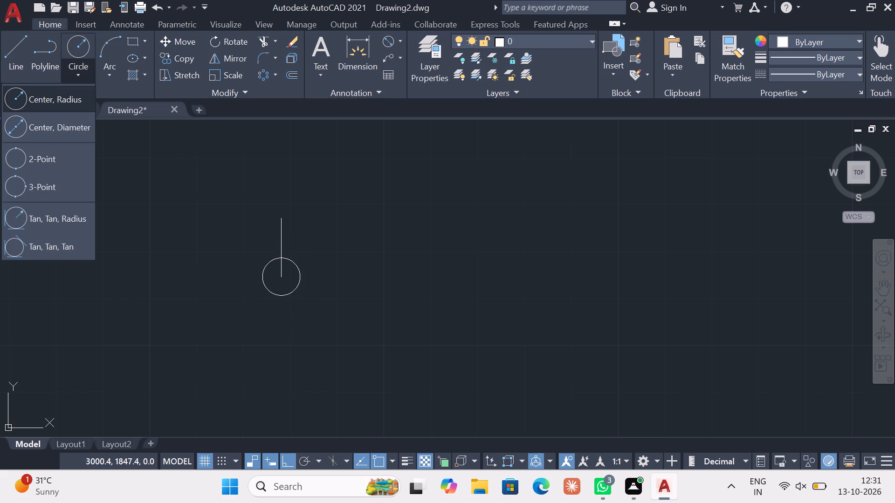
click(55, 93)
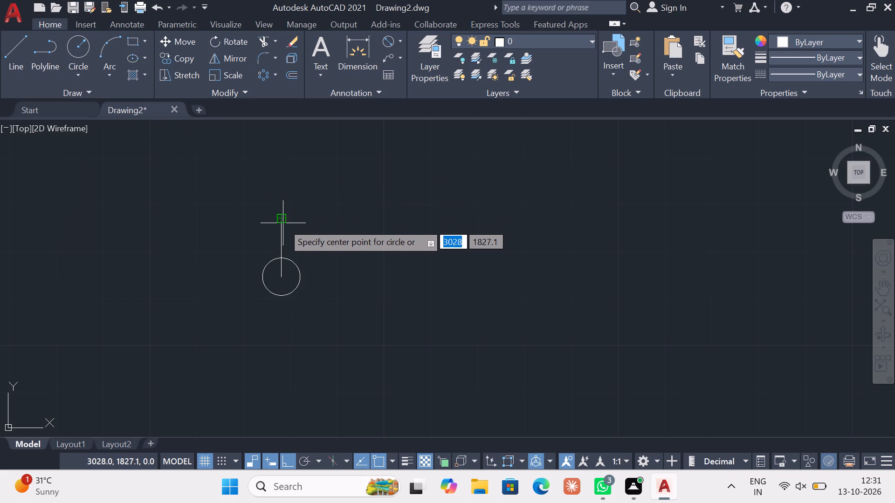
click(282, 220)
key(4)
key(Return)
key(Escape)
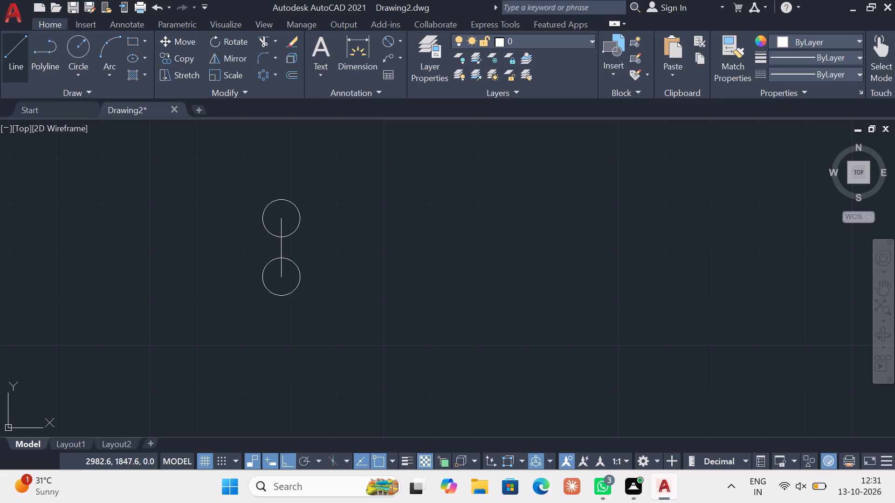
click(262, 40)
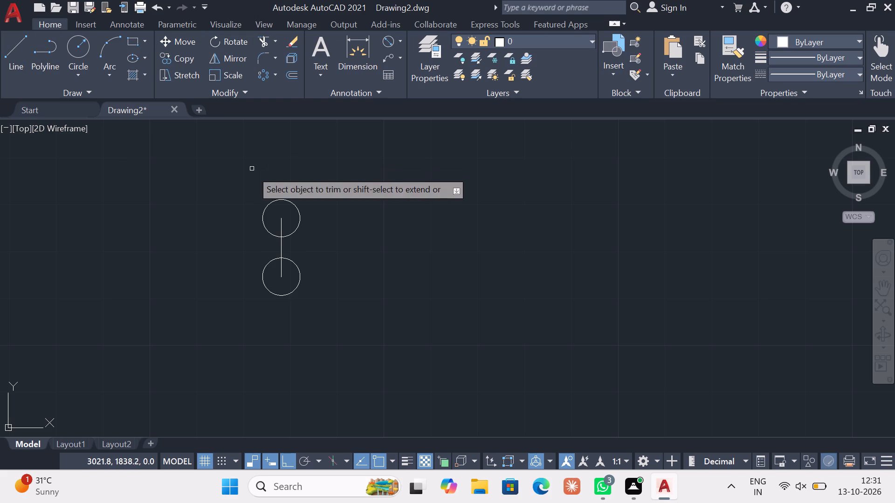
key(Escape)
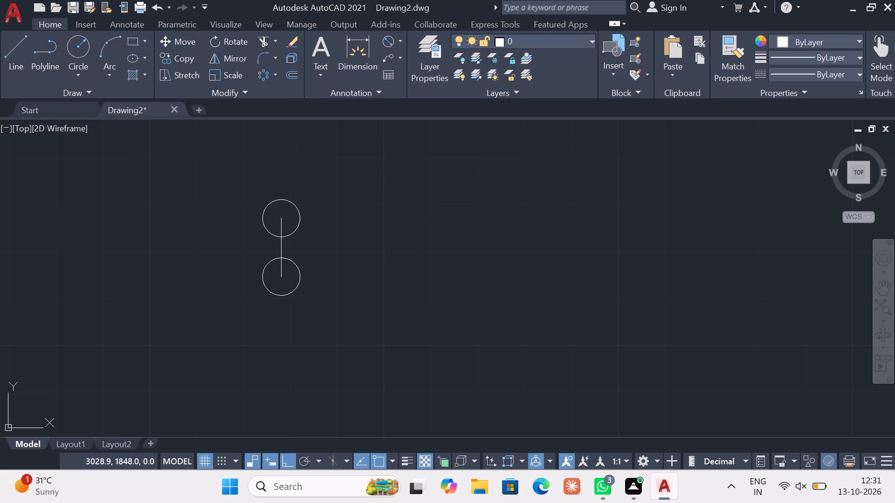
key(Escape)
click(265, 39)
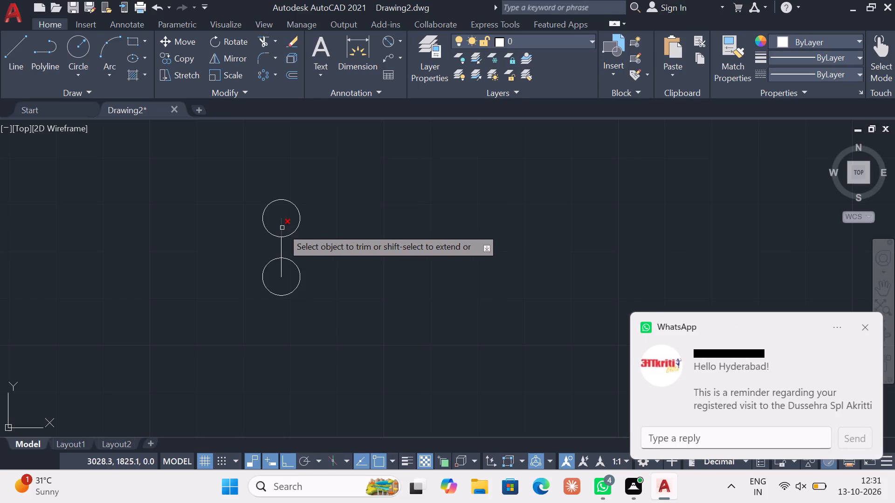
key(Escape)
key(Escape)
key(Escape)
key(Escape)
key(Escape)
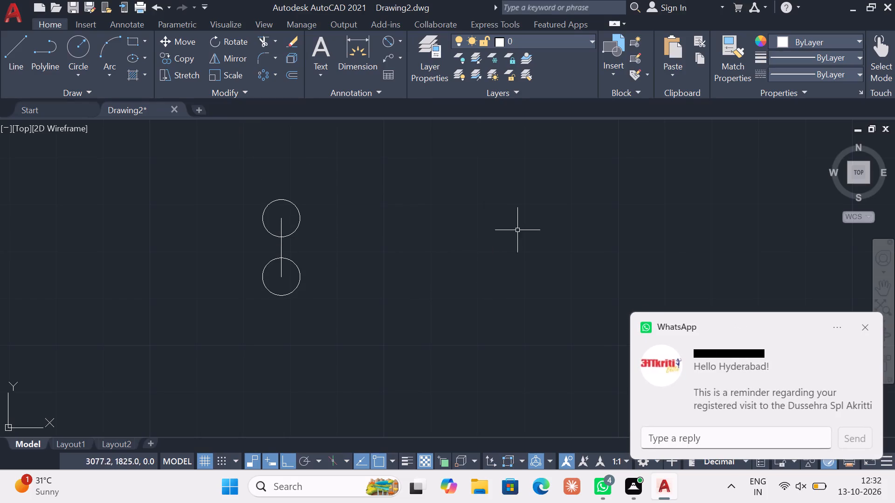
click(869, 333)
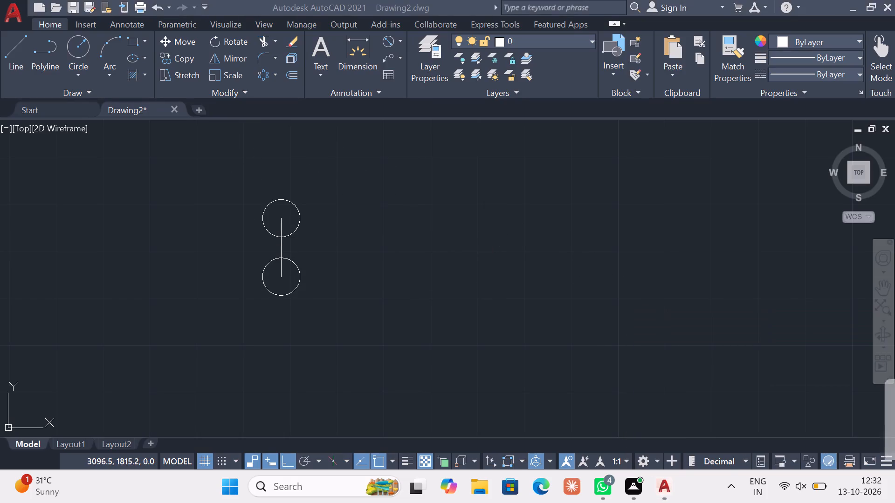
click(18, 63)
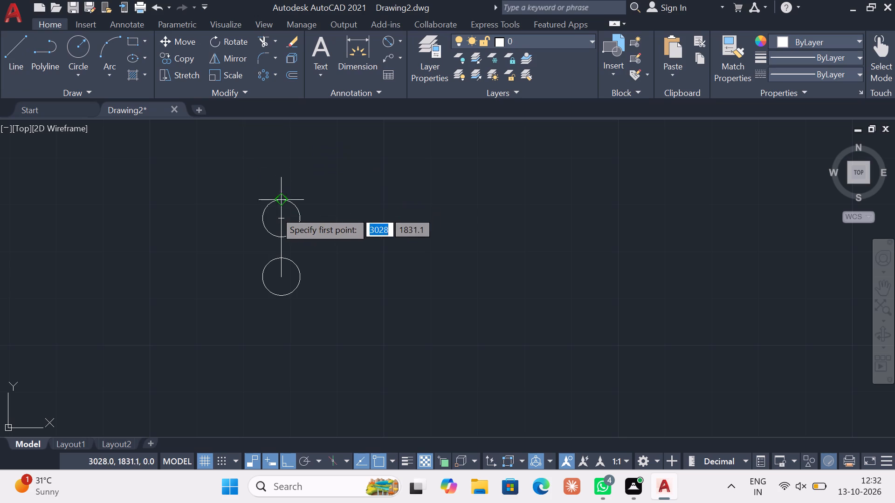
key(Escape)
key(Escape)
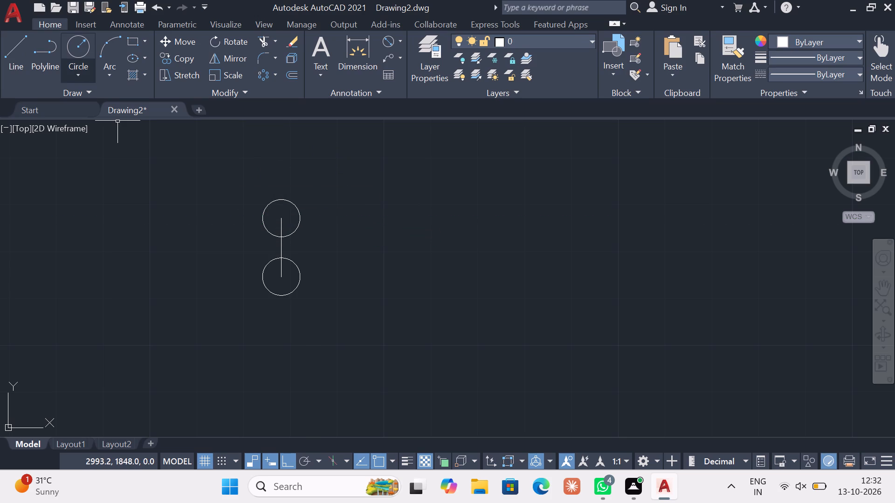
Draw a circle of radius 7.5 concentric with the upper radius-4 circle.
click(83, 74)
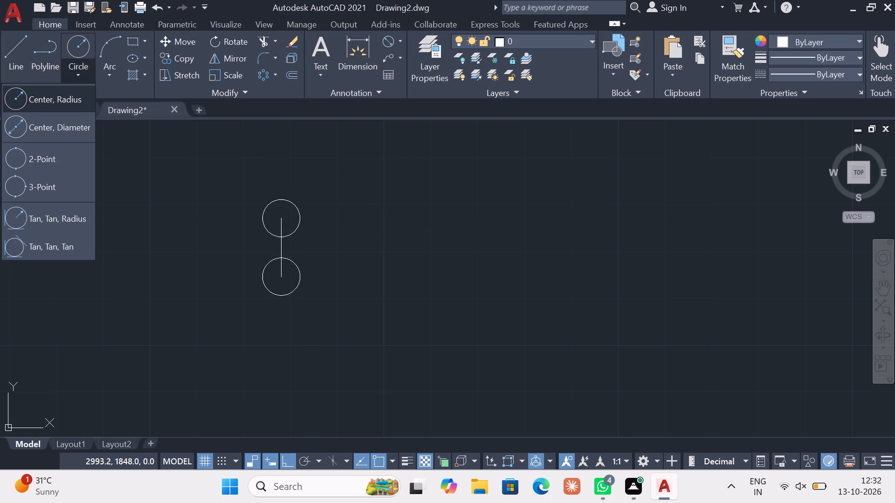
click(76, 103)
click(279, 219)
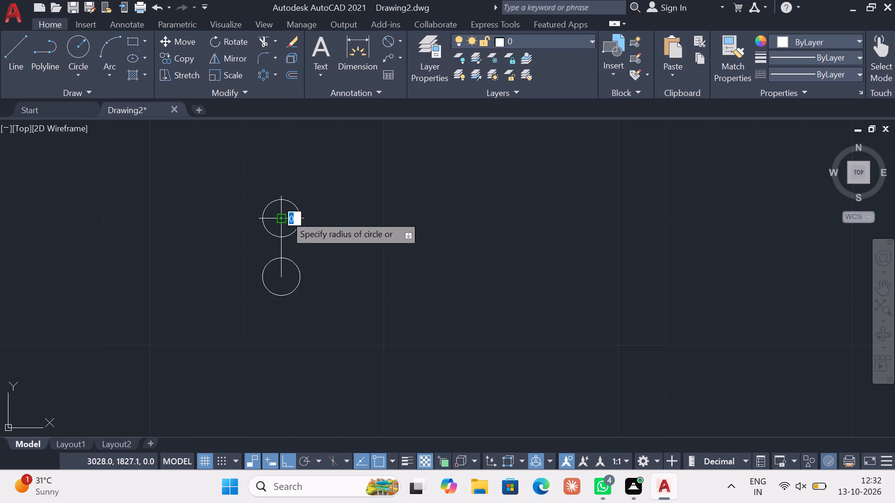
text(7.5)
key(Return)
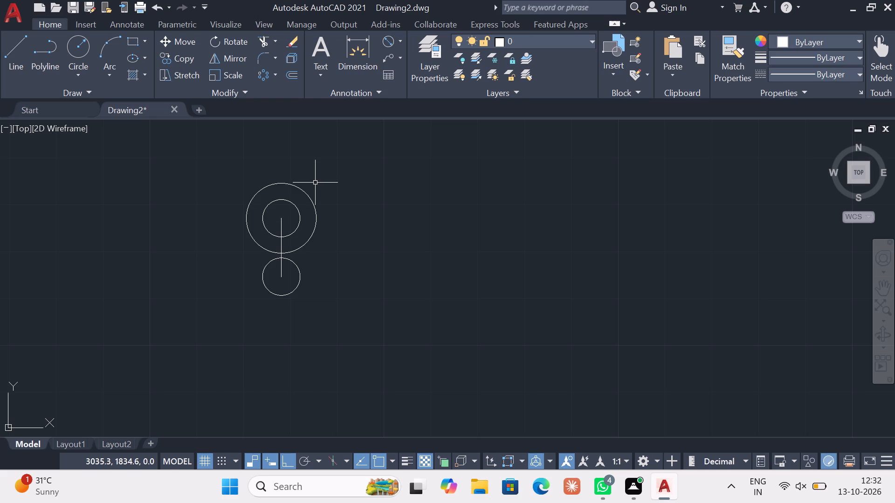
Draw a circle of radius 7.5 concentric with the lower radius-4 circle.
double_click(78, 78)
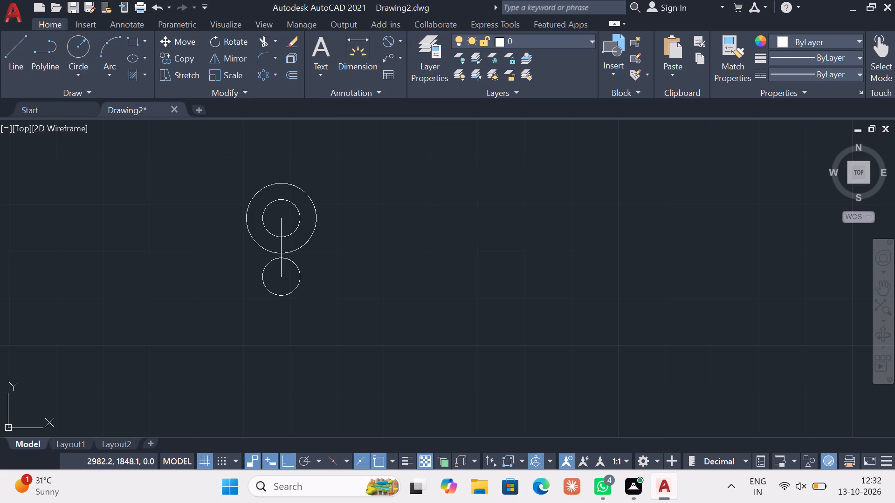
click(79, 68)
click(69, 104)
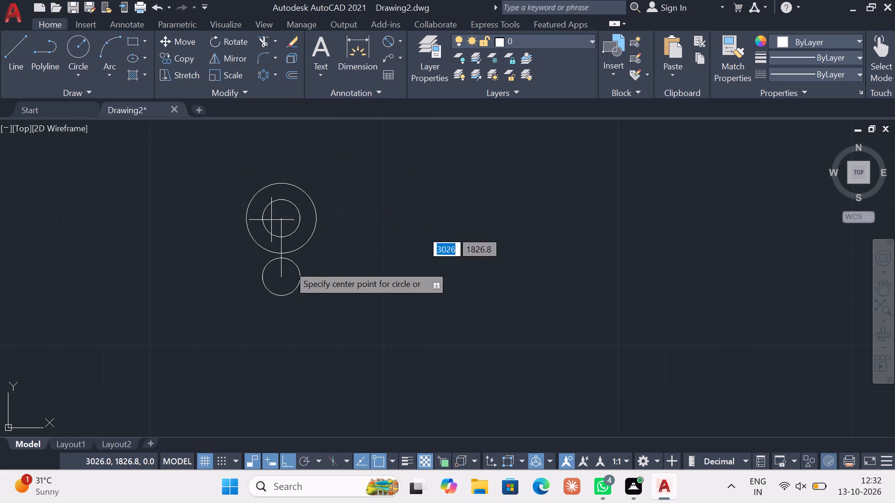
click(283, 276)
key(7)
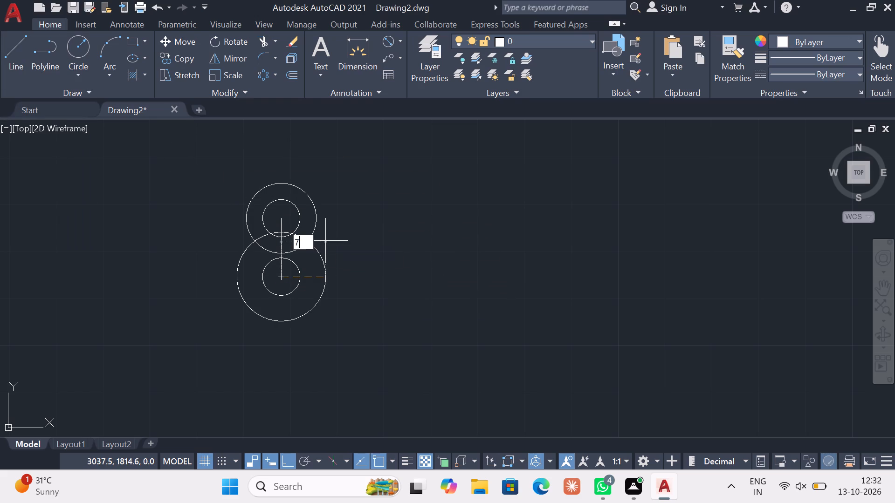
text(.5)
key(Return)
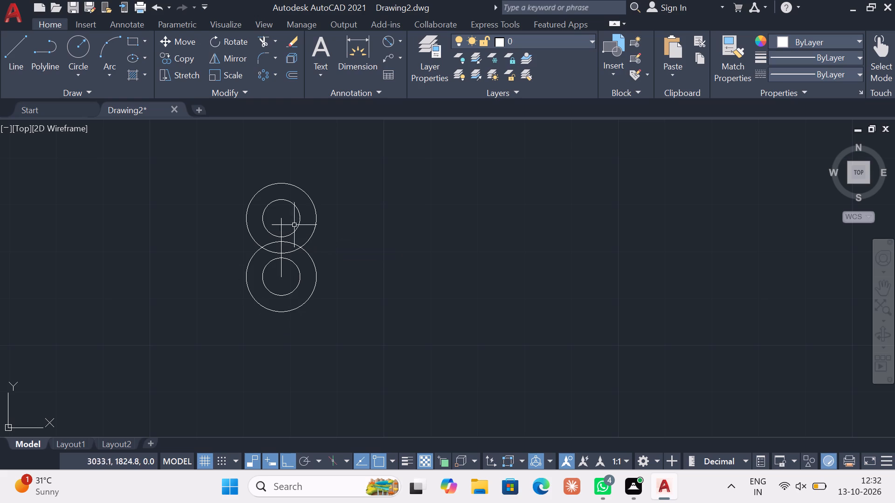
key(Escape)
key(Escape)
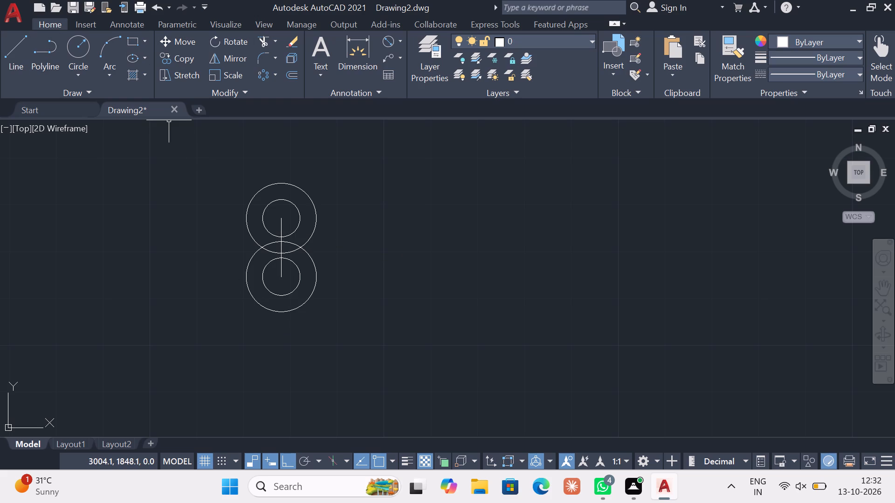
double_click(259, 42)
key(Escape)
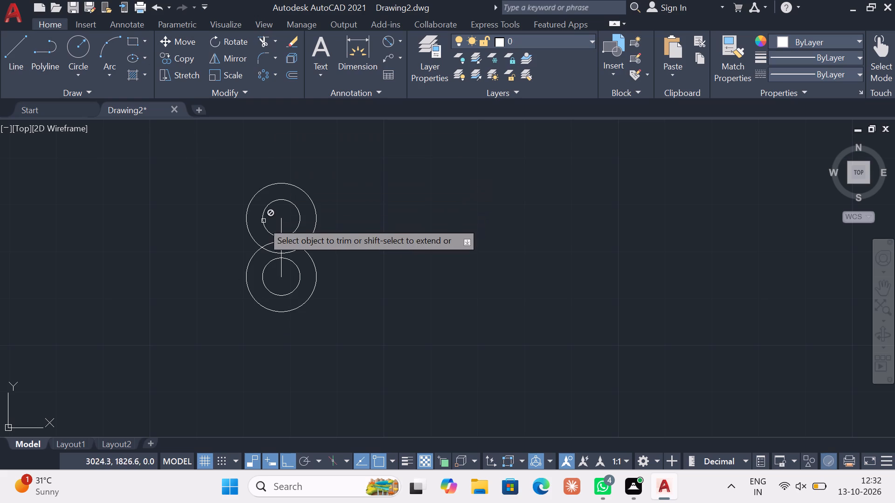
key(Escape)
Draw vertical lines joining the left and right quadrant points of the two radius-7.5 circles.
click(7, 56)
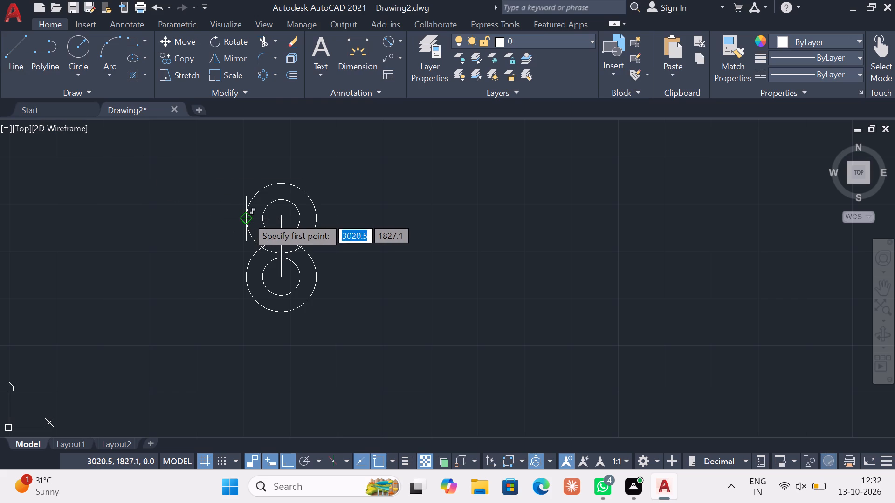
click(248, 217)
click(242, 279)
key(Escape)
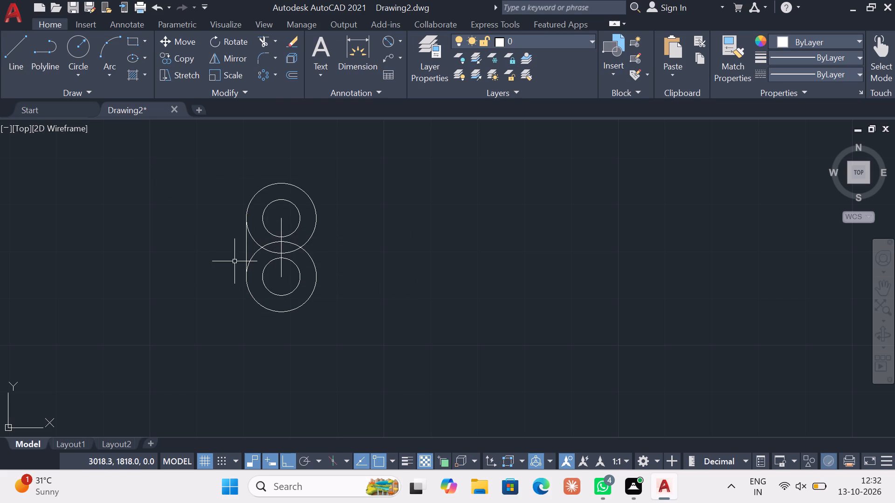
key(space)
click(313, 220)
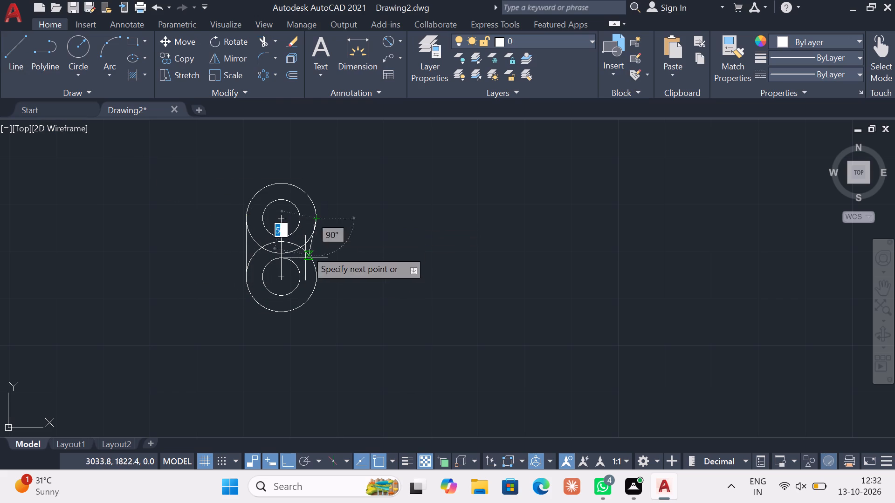
click(317, 279)
key(Escape)
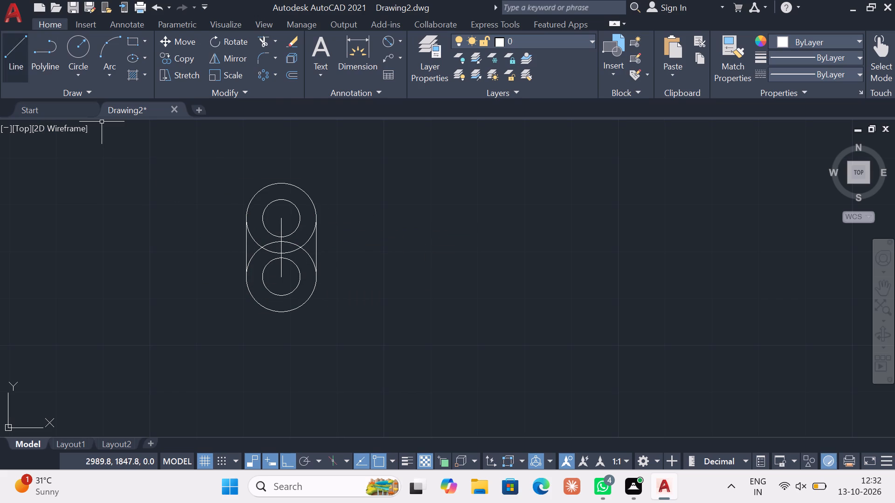
Draw vertical lines joining the left and right quadrant points of the two radius-4 circles.
drag(20, 54, 20, 64)
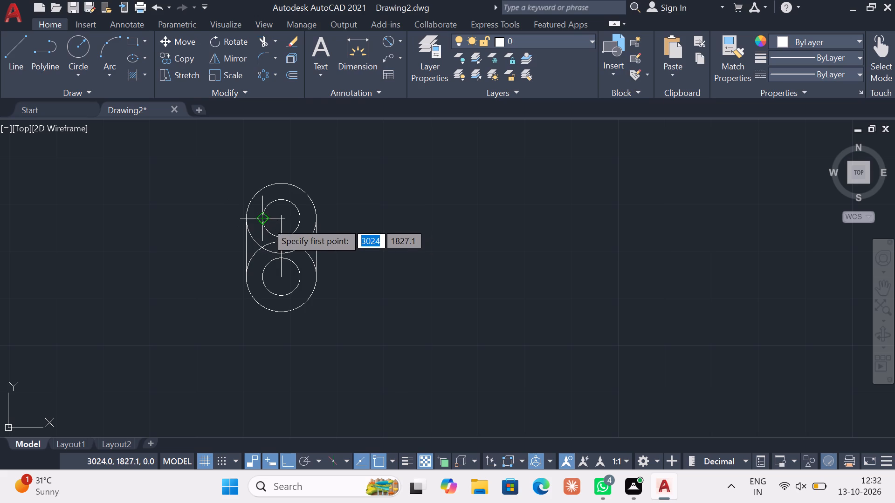
click(267, 222)
click(263, 276)
key(Escape)
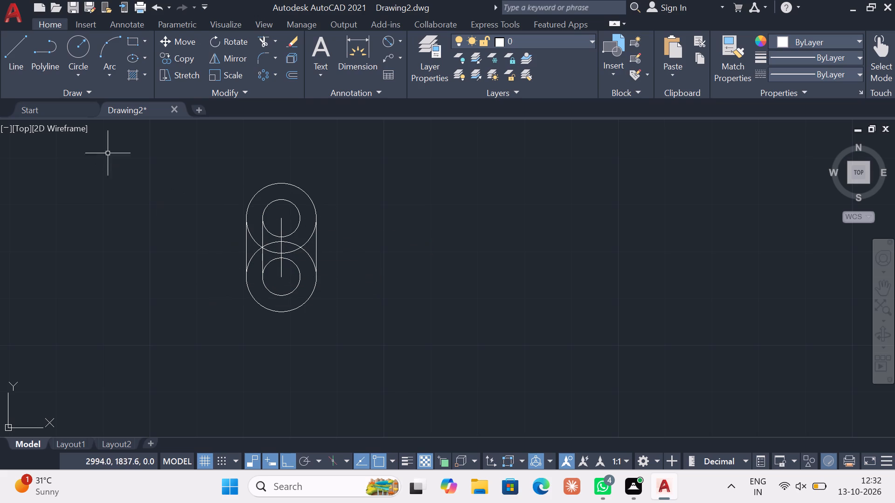
click(18, 61)
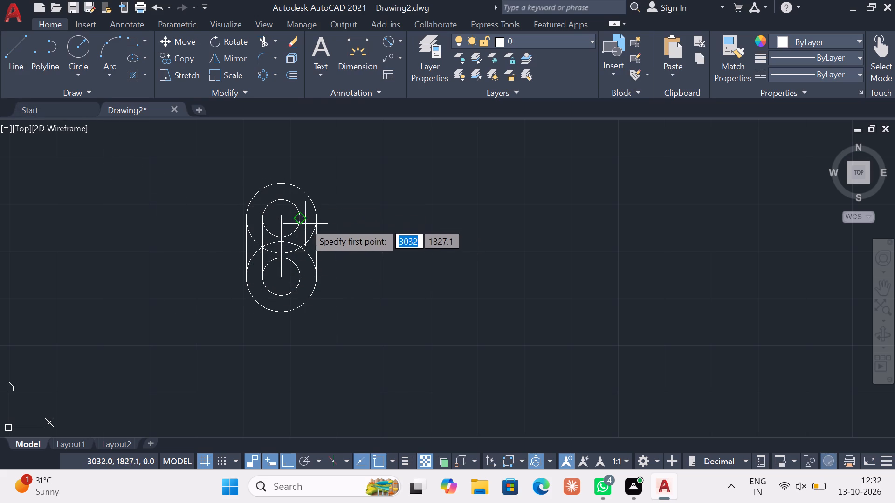
click(300, 221)
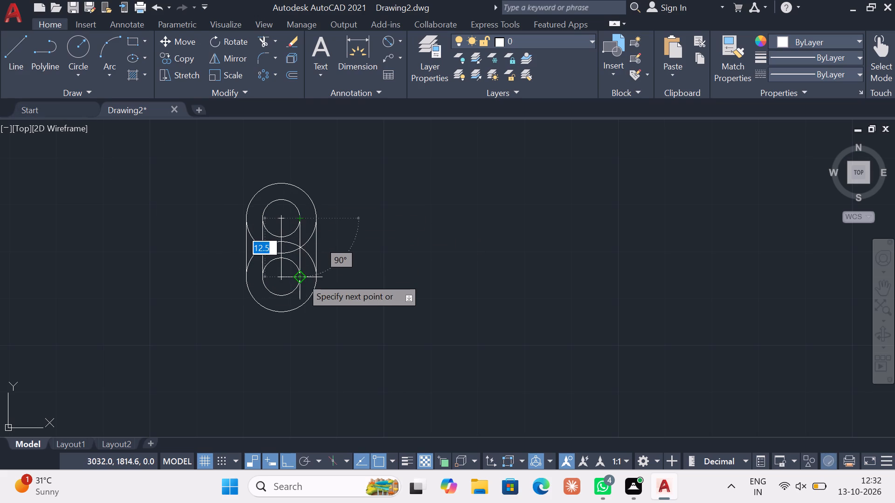
click(302, 278)
key(Escape)
Delete the vertical centre line between the two circle centres.
click(263, 43)
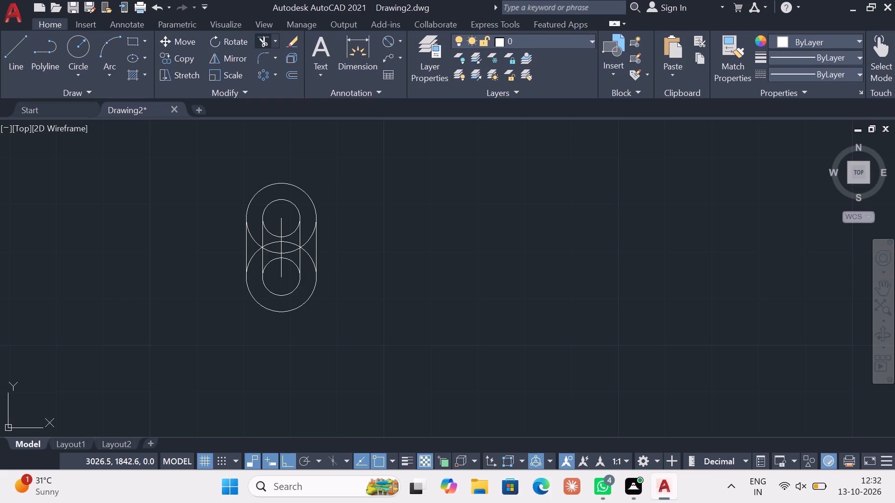
key(Escape)
click(282, 221)
key(Delete)
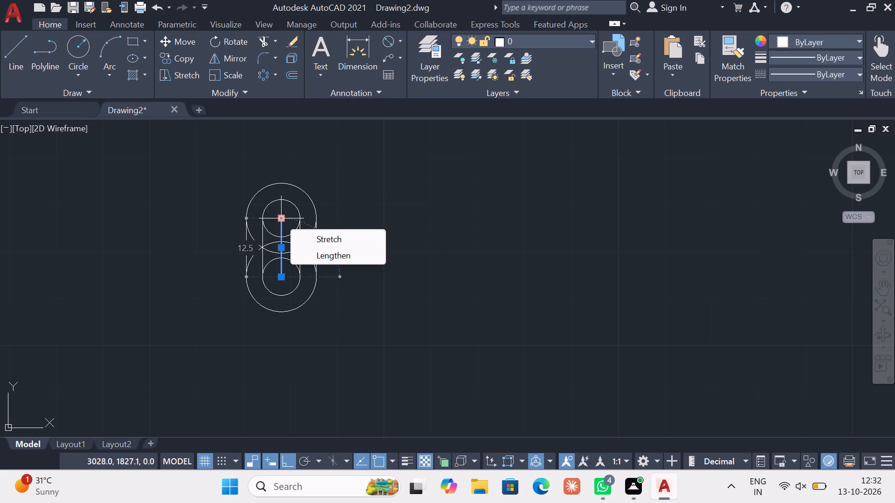
key(Delete)
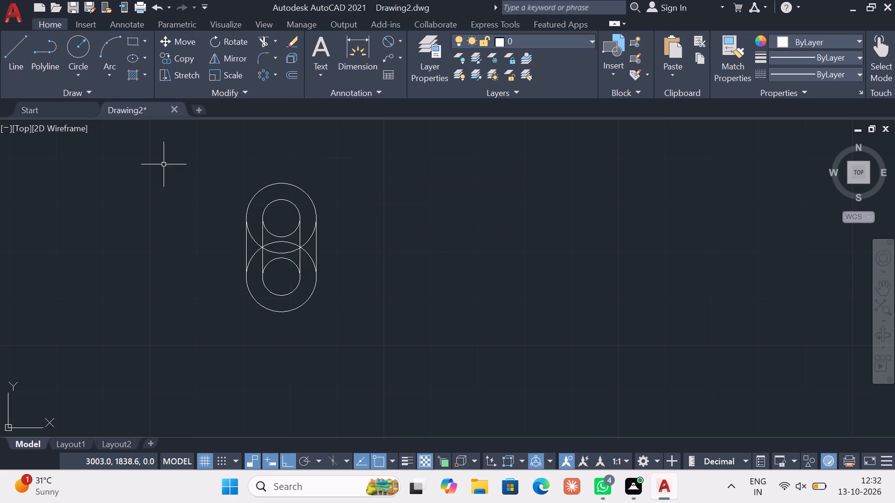
Trim the inner arcs of the large and small circles to leave two nested vertical slot outlines.
click(260, 40)
click(253, 241)
click(258, 250)
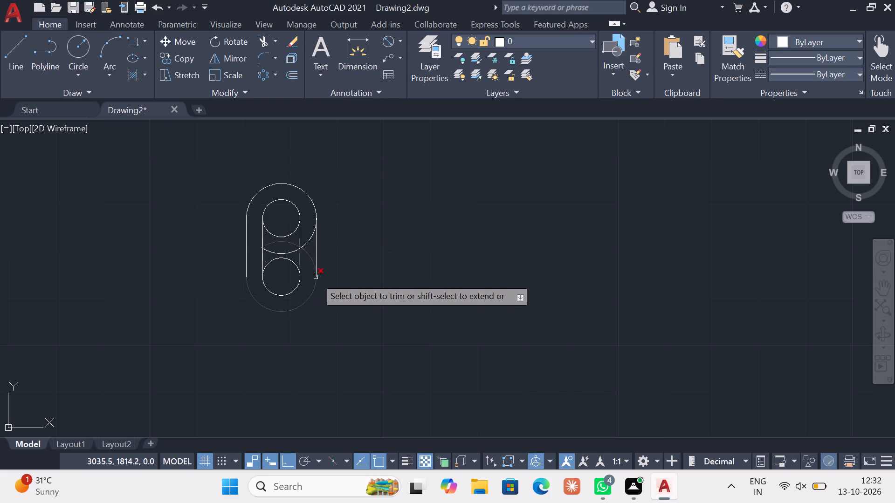
click(308, 256)
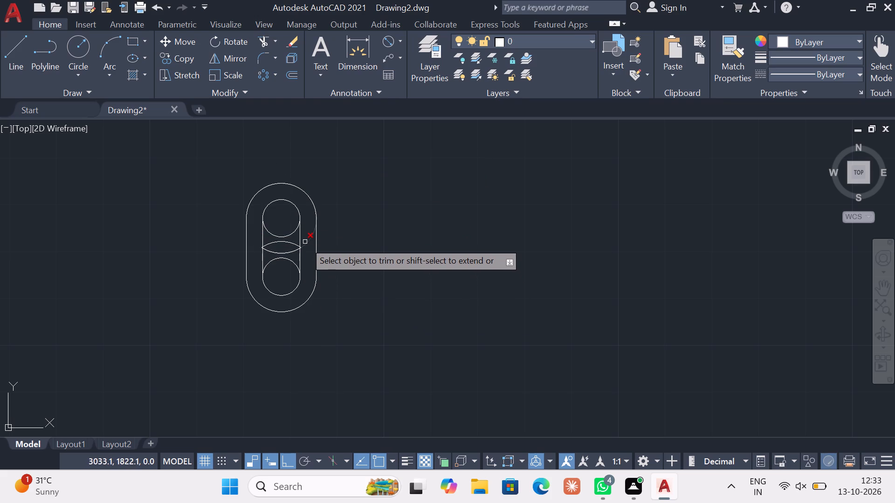
click(305, 242)
click(292, 244)
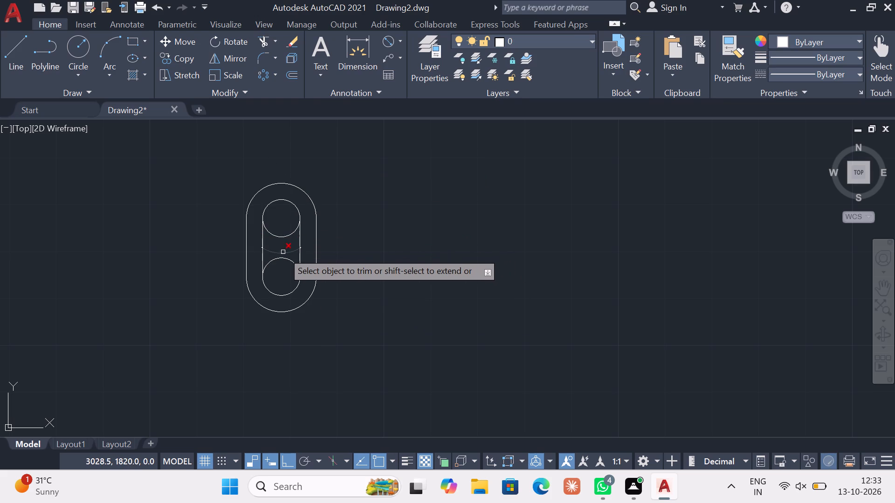
click(283, 252)
click(285, 237)
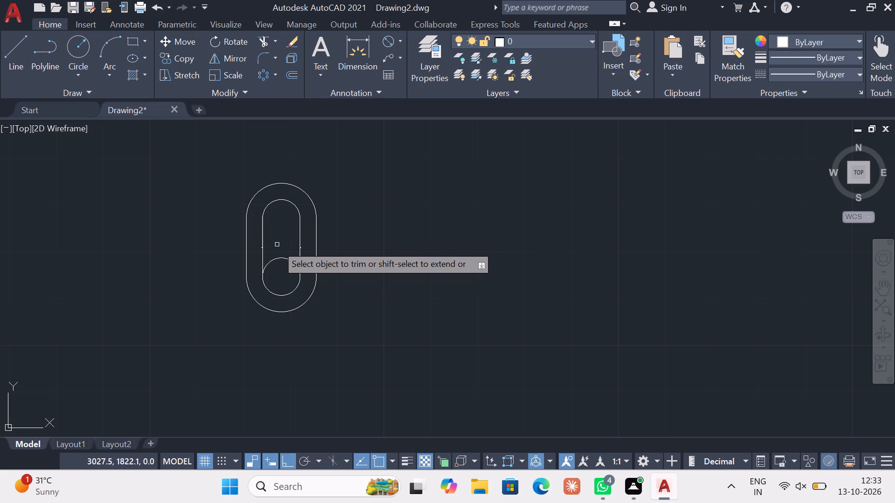
click(278, 258)
key(Escape)
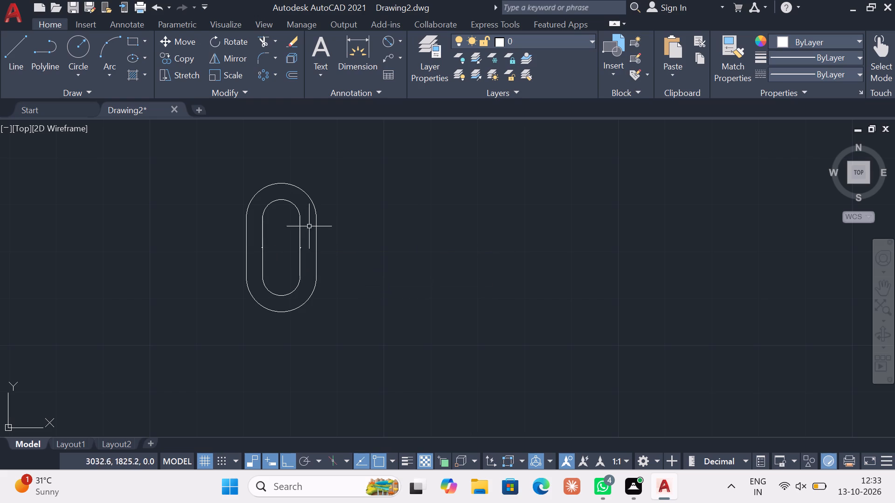
Draw a vertical line 27.5 long upward from the centre of the slot's upper arc.
scroll(321, 226, down, 2)
middle_drag(323, 226, 318, 273)
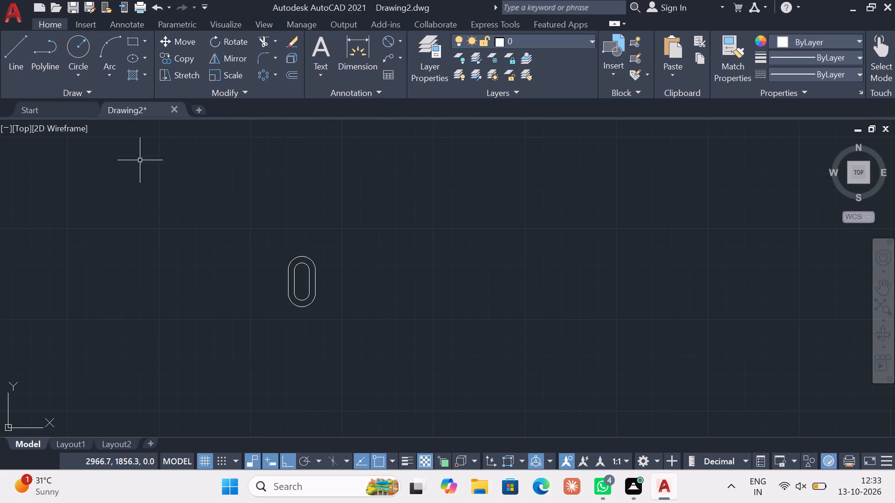
click(24, 62)
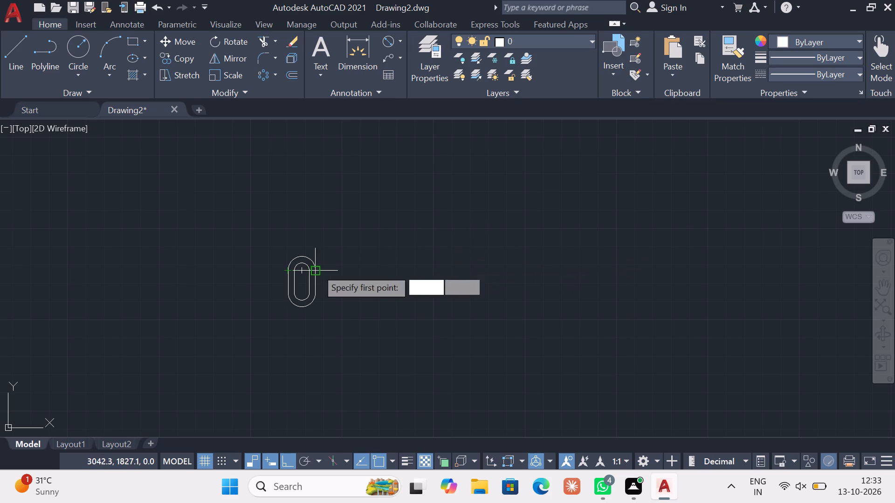
click(303, 268)
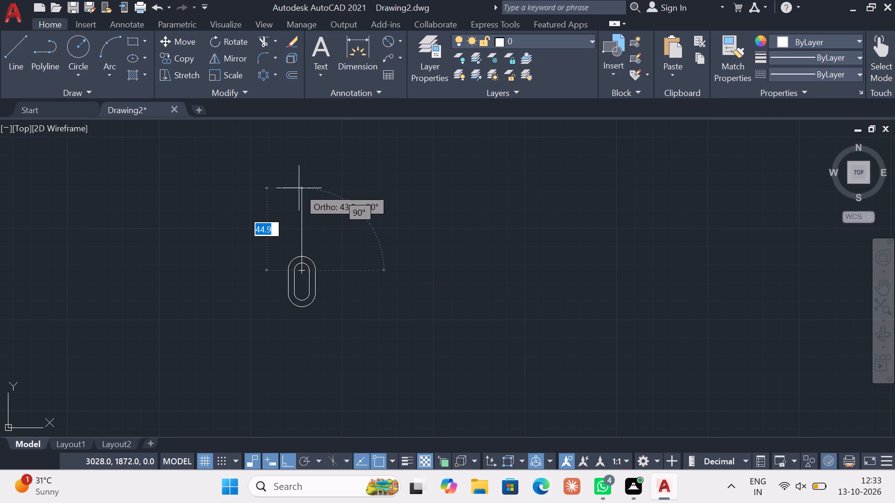
text(27)
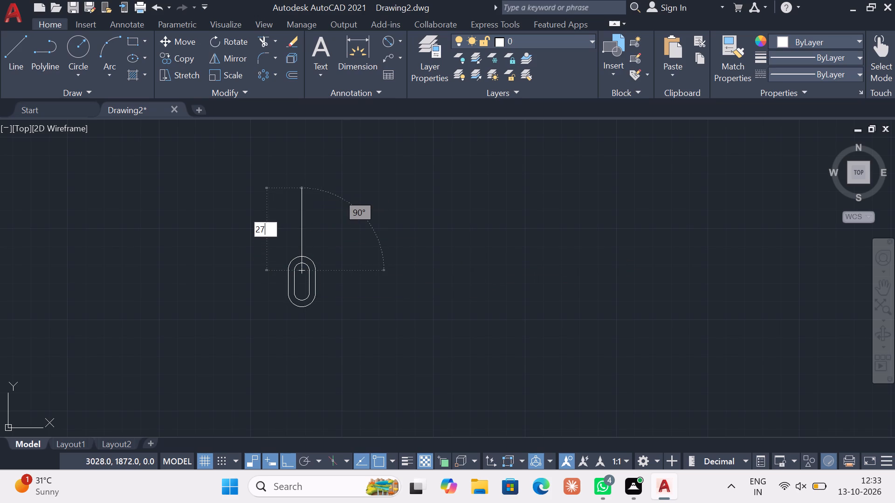
key(period)
key(5)
key(Return)
key(Escape)
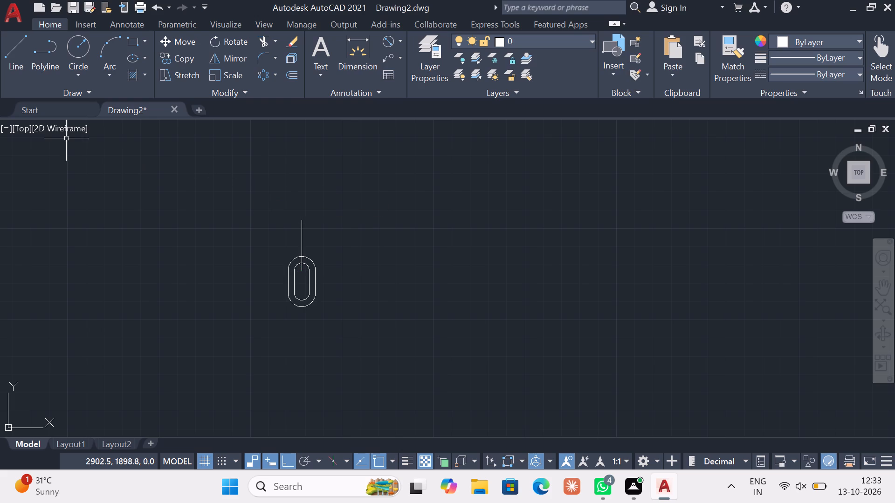
Draw a horizontal line 8 long to the right from the top end of the 27.5 vertical line.
click(21, 53)
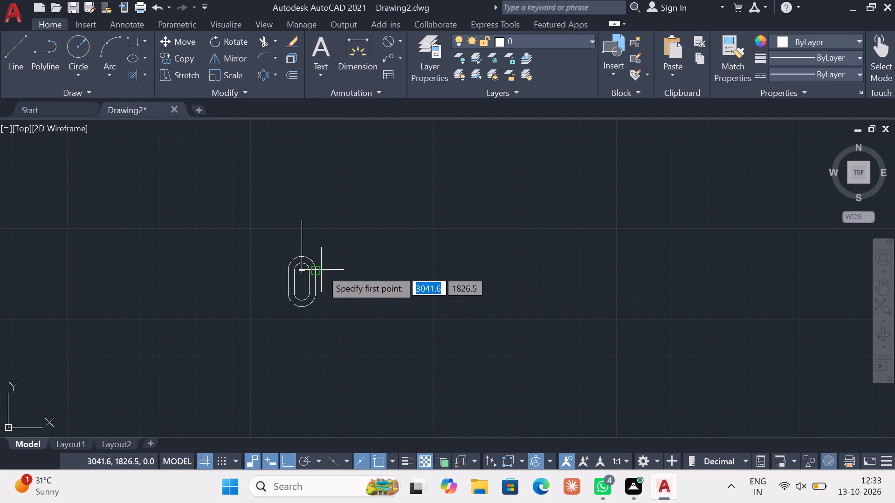
scroll(319, 270, up, 1)
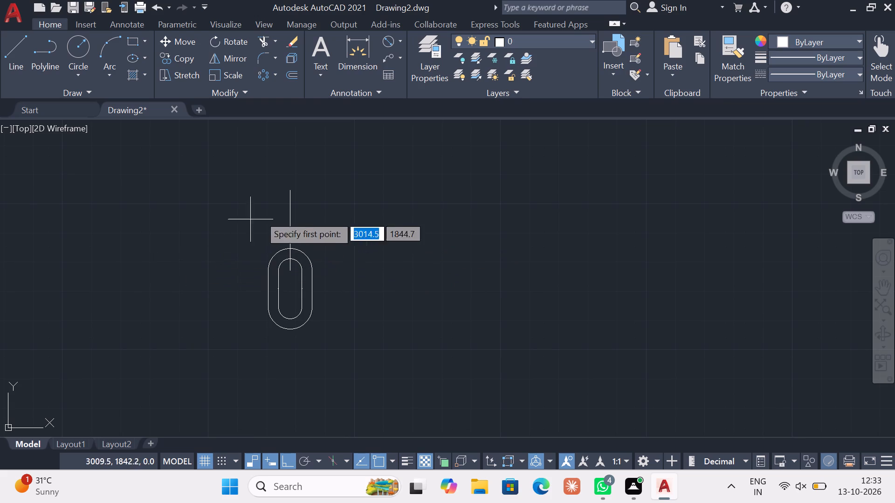
click(293, 193)
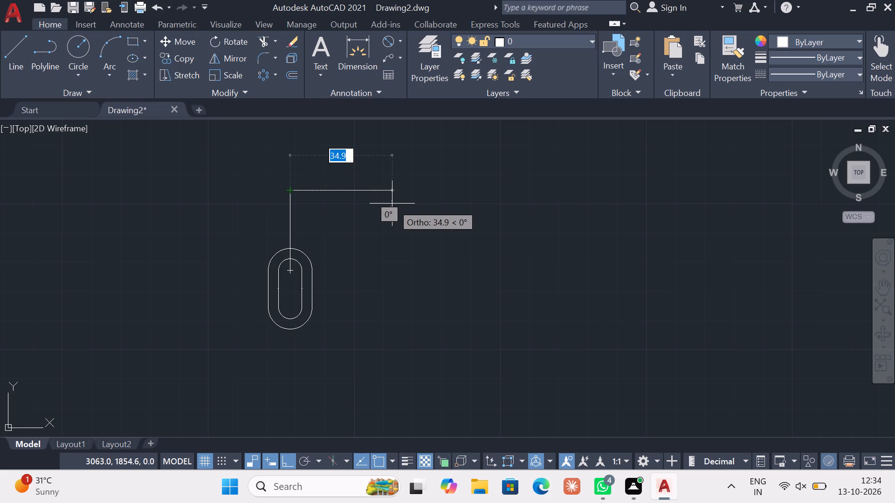
key(8)
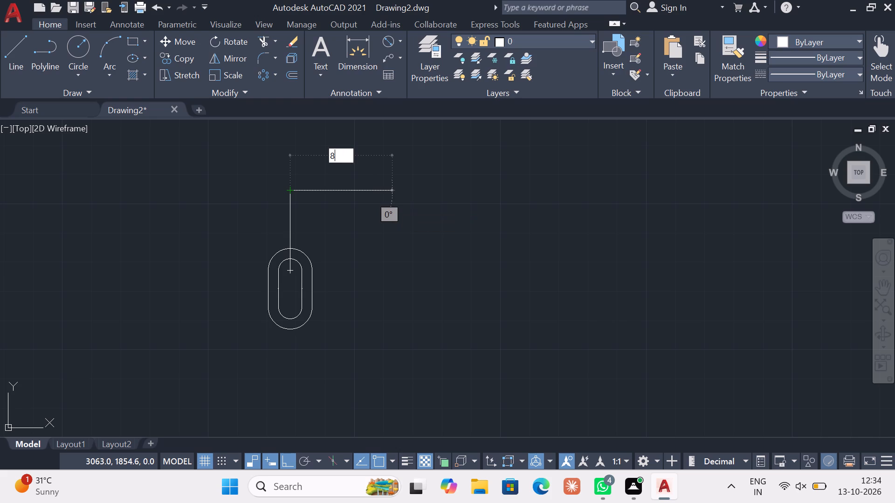
key(Return)
key(Escape)
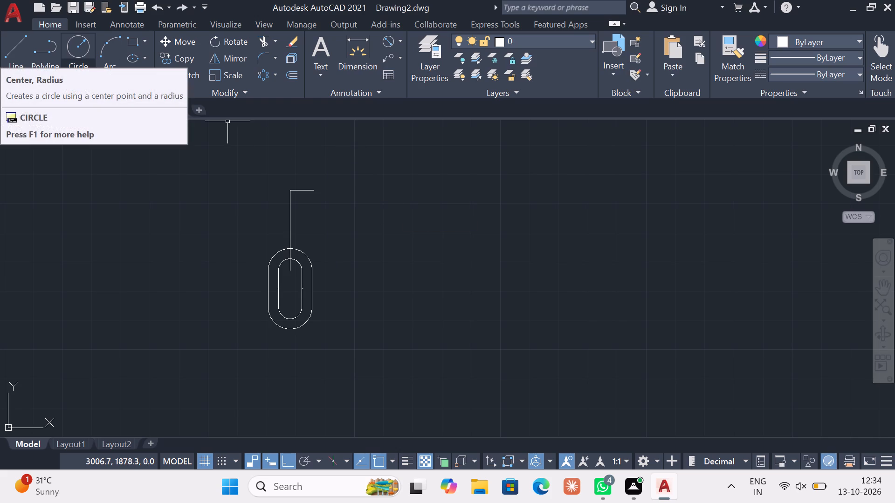
Draw a circle of radius 3 centred on the right end of the 8-long horizontal line.
click(78, 78)
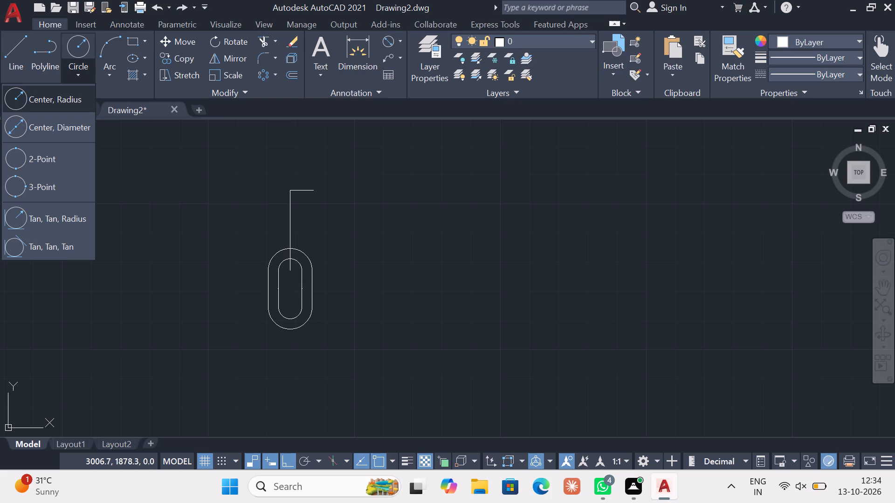
click(69, 95)
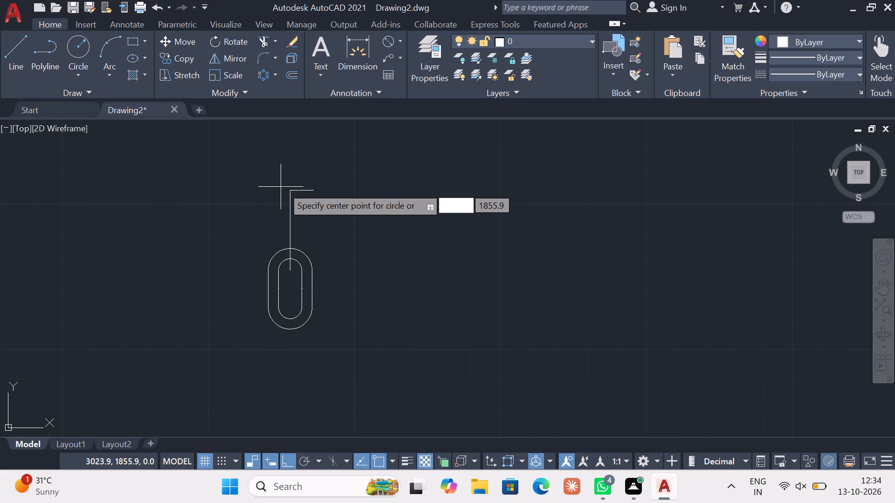
click(310, 193)
key(3)
key(Return)
key(backslash)
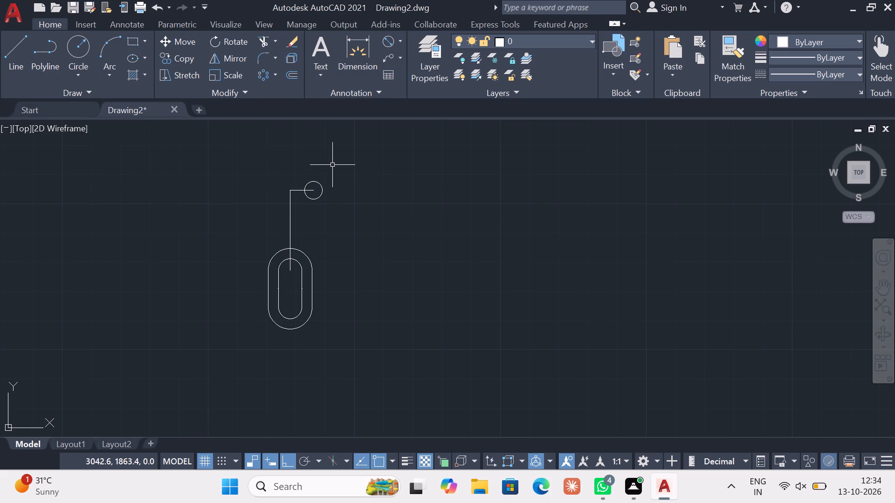
key(Escape)
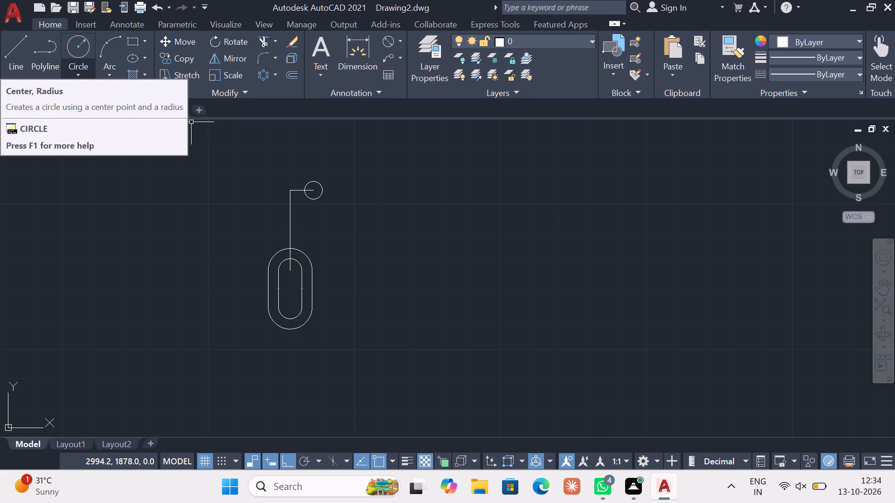
Draw a circle of diameter 15 concentric with the radius 3 circle.
click(76, 68)
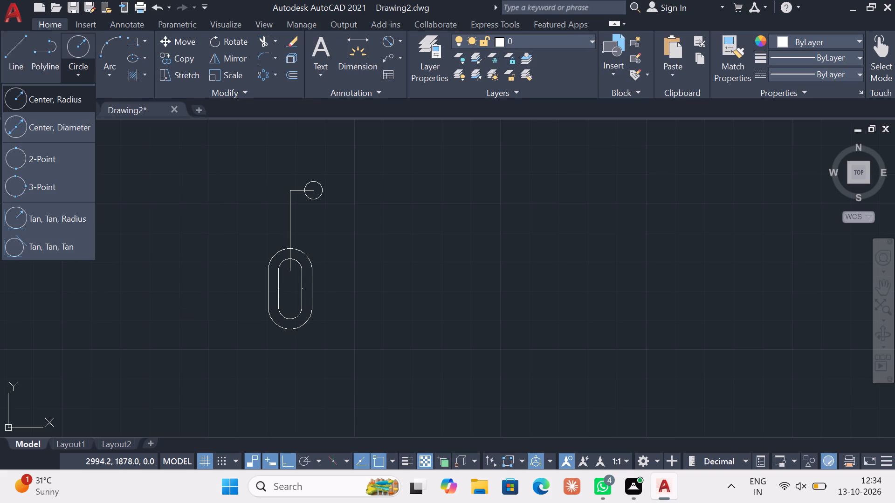
click(62, 132)
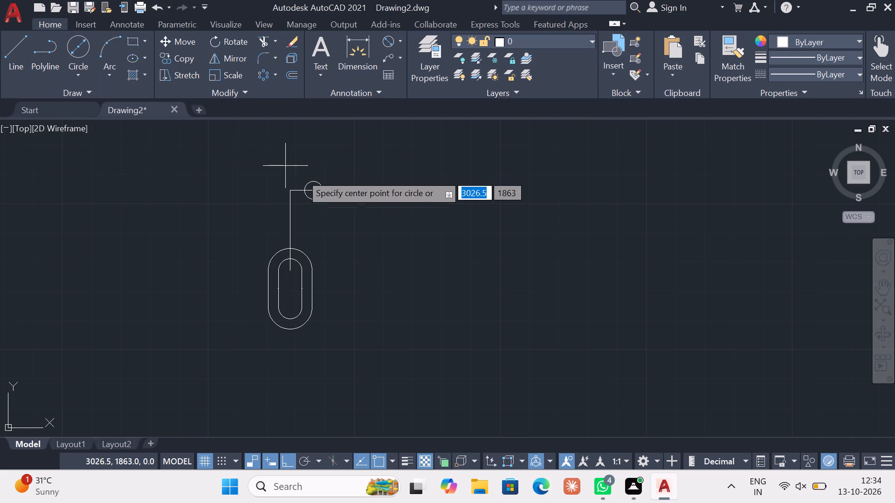
scroll(303, 175, up, 2)
click(326, 217)
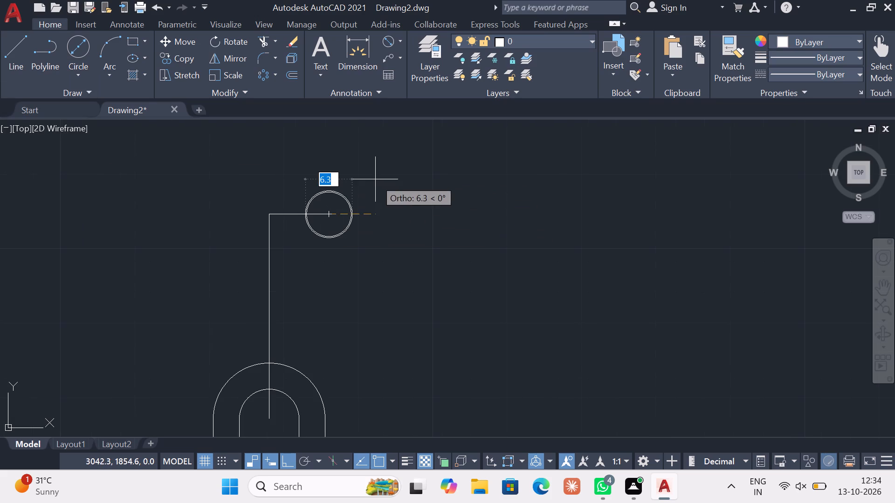
text(15)
key(Return)
key(Escape)
scroll(350, 210, down, 2)
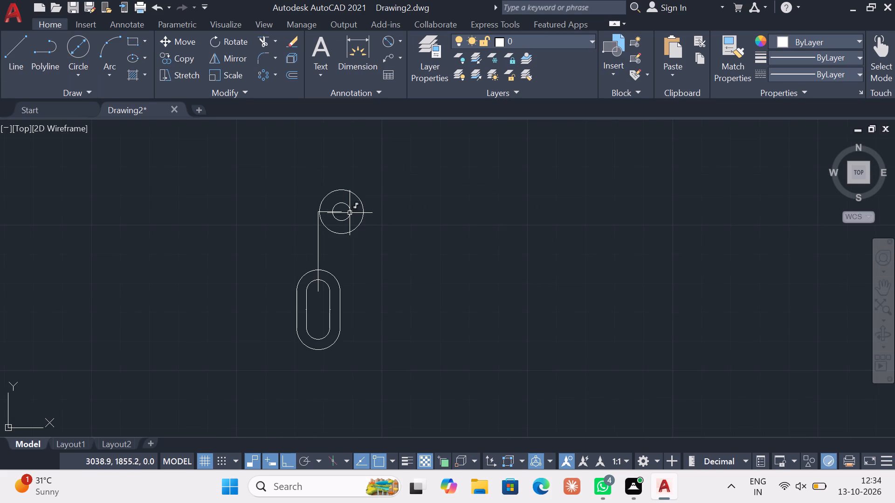
Delete the 8-long horizontal construction line running to the centre of the concentric circles.
click(326, 214)
key(Delete)
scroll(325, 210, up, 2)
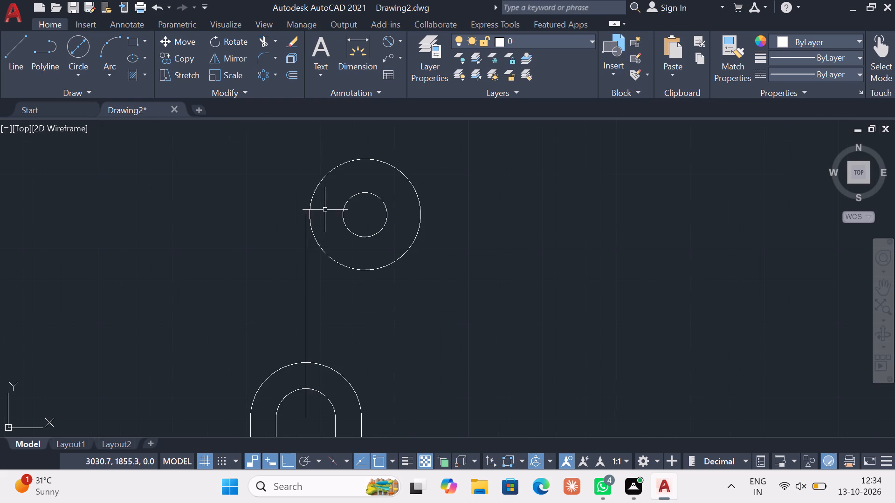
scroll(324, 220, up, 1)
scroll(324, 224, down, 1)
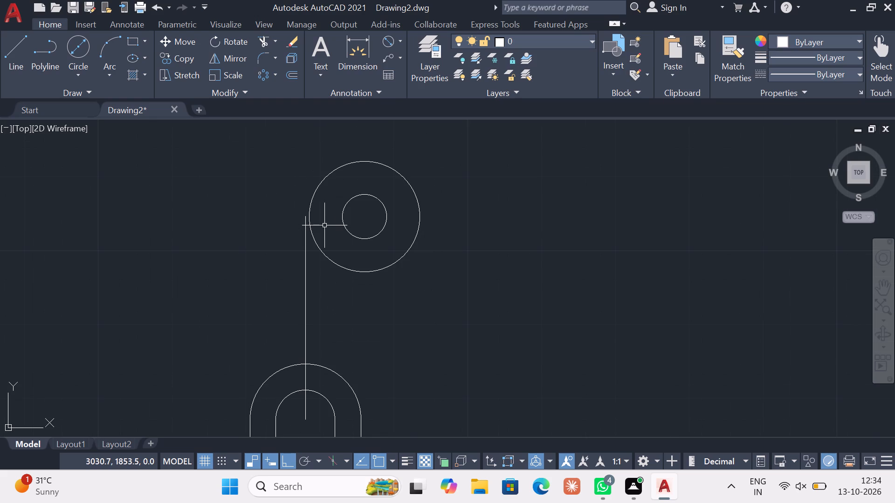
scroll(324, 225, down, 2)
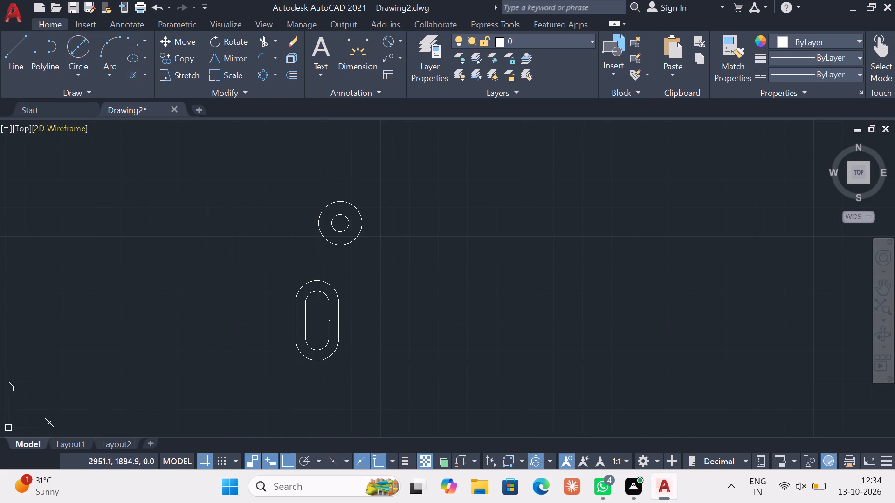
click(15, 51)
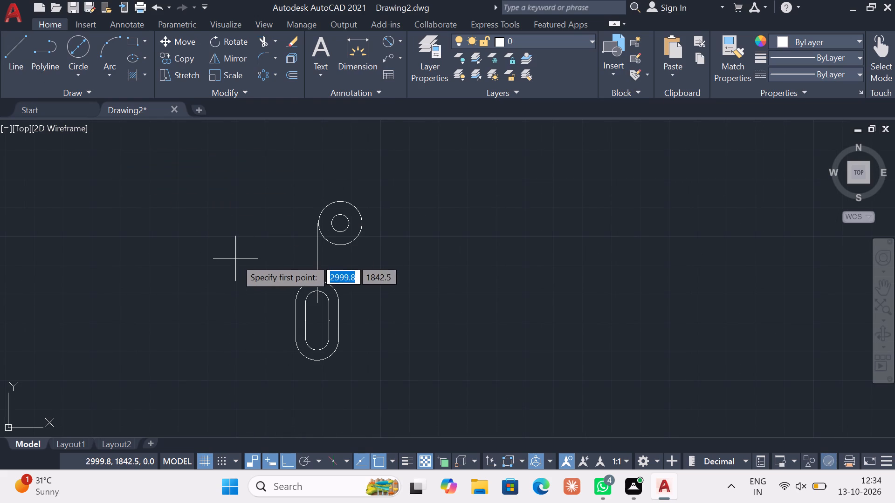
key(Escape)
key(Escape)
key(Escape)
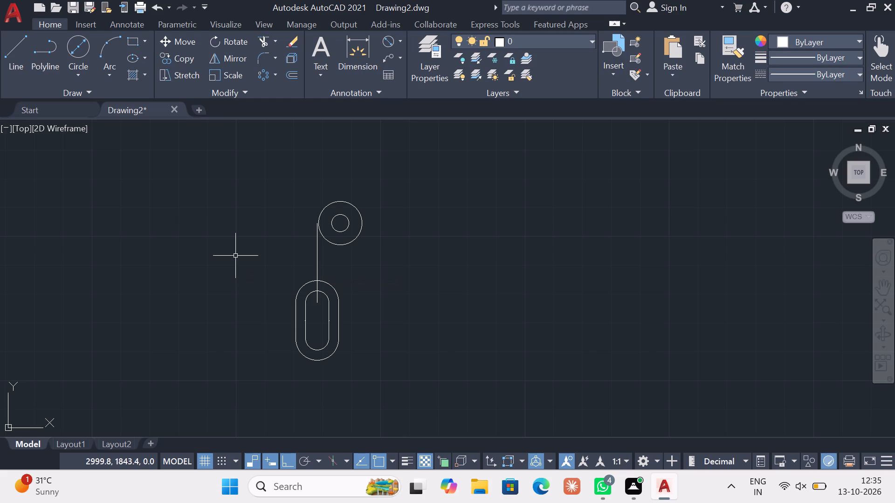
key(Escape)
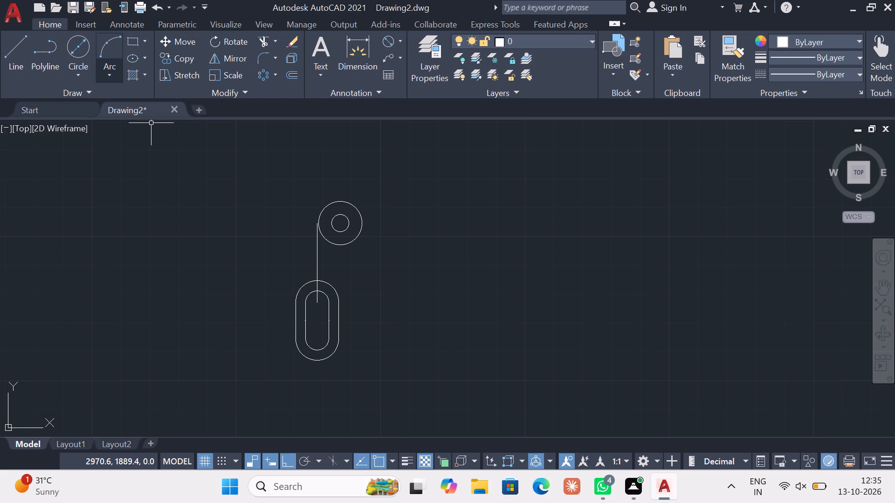
Draw a circle of radius 50 in the empty area to the right of the slot and small circles.
click(85, 71)
click(72, 102)
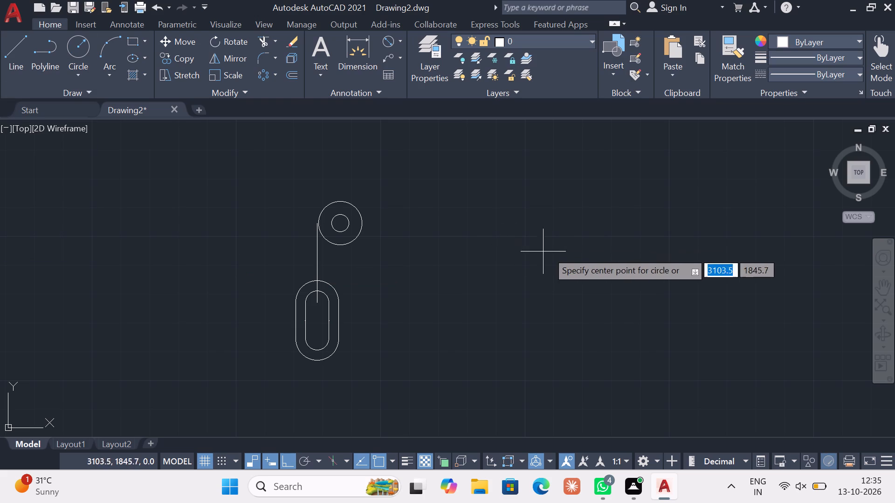
click(596, 253)
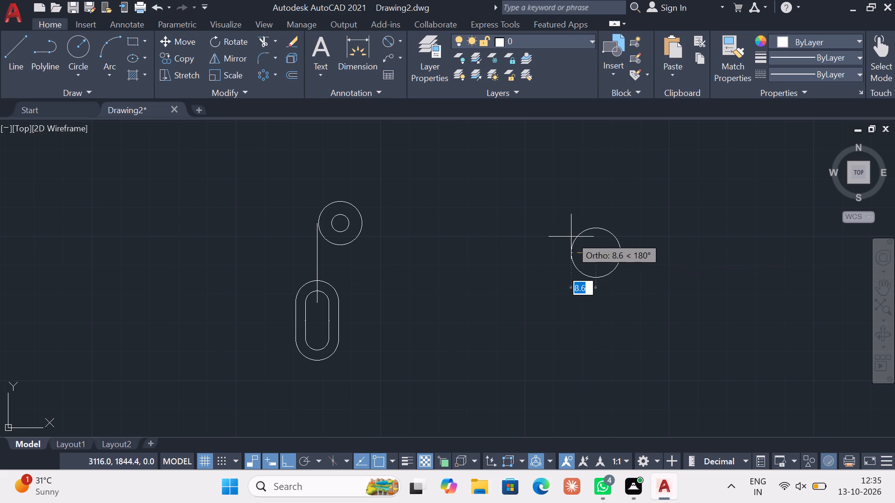
text(50)
key(Return)
key(Escape)
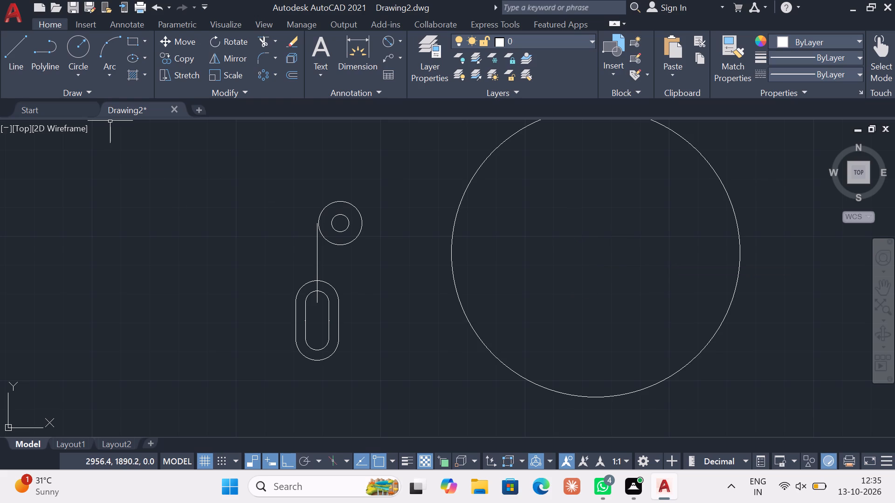
Draw a circle of radius 42 concentric with the radius 50 circle.
click(92, 75)
click(58, 98)
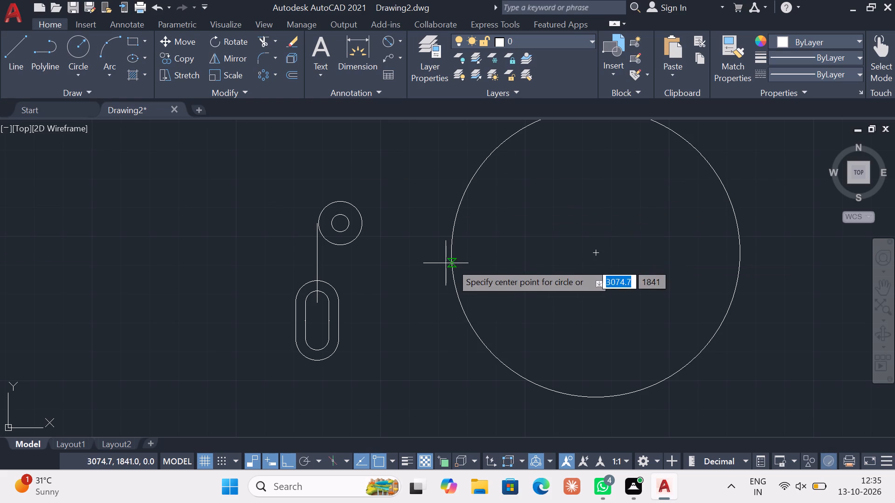
click(596, 254)
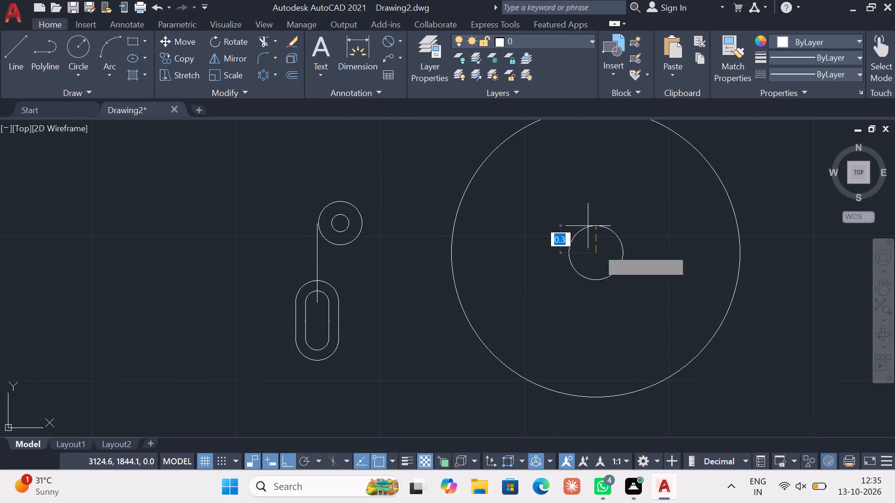
text(42)
key(Return)
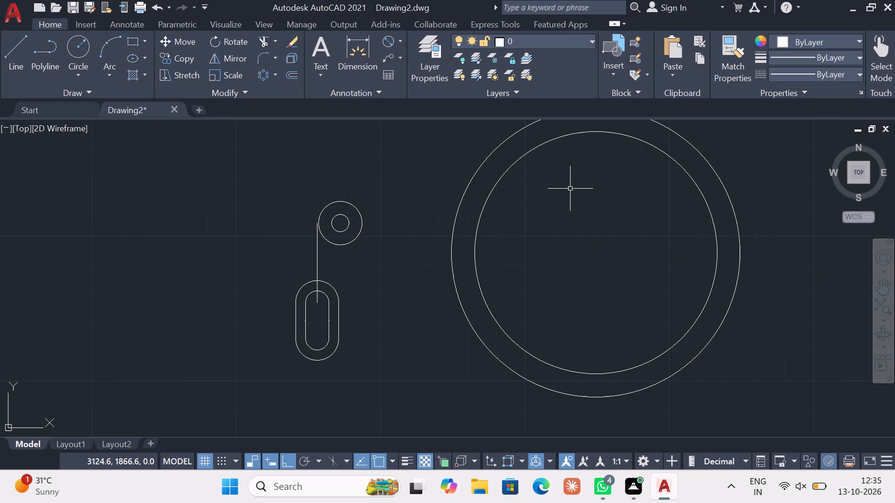
key(Escape)
Draw connected lines from the radius 50 circle's left quadrant to its centre and down to its bottom quadrant.
double_click(16, 52)
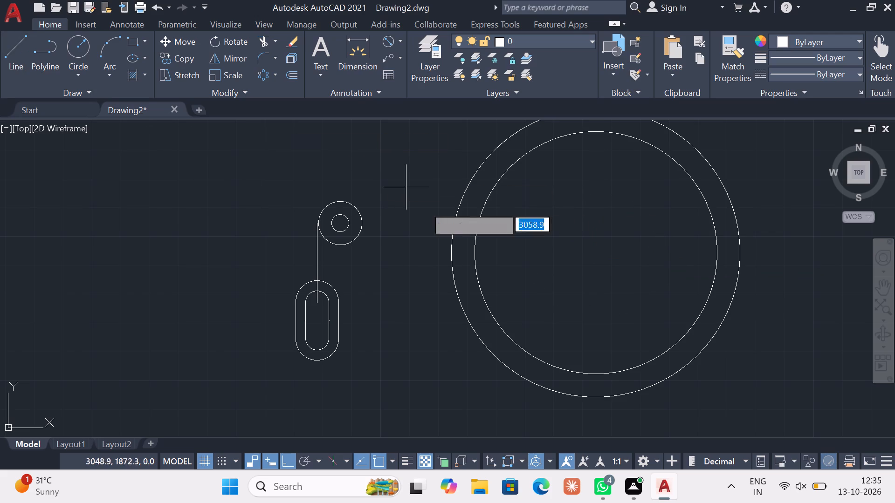
click(451, 253)
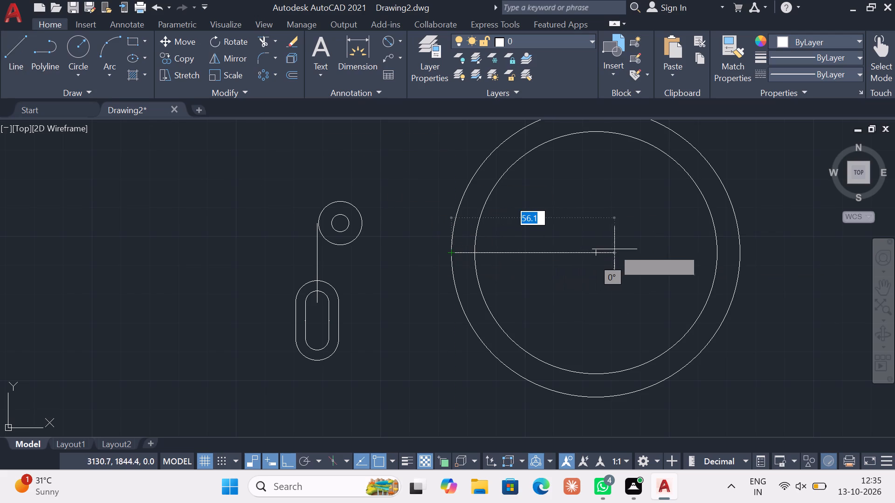
click(594, 254)
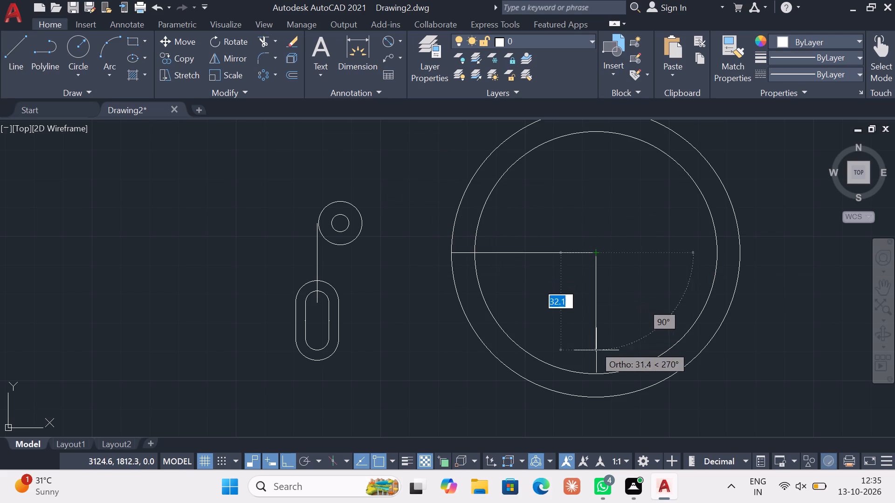
click(594, 400)
key(Escape)
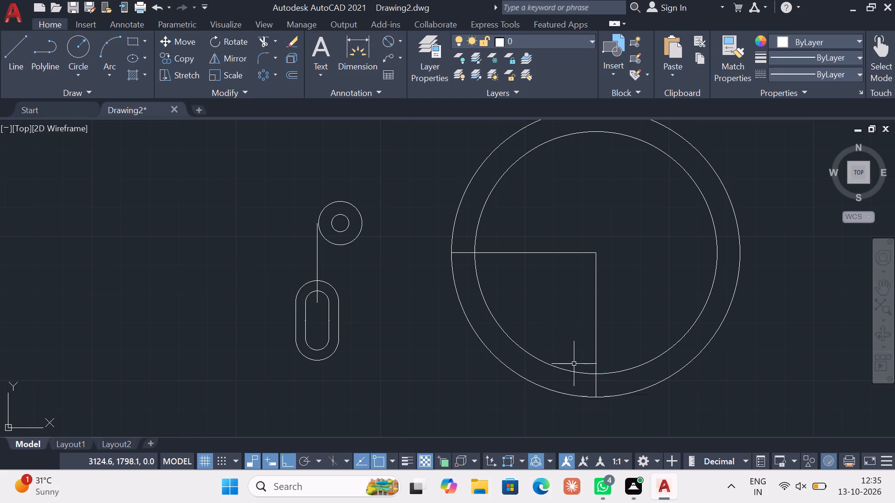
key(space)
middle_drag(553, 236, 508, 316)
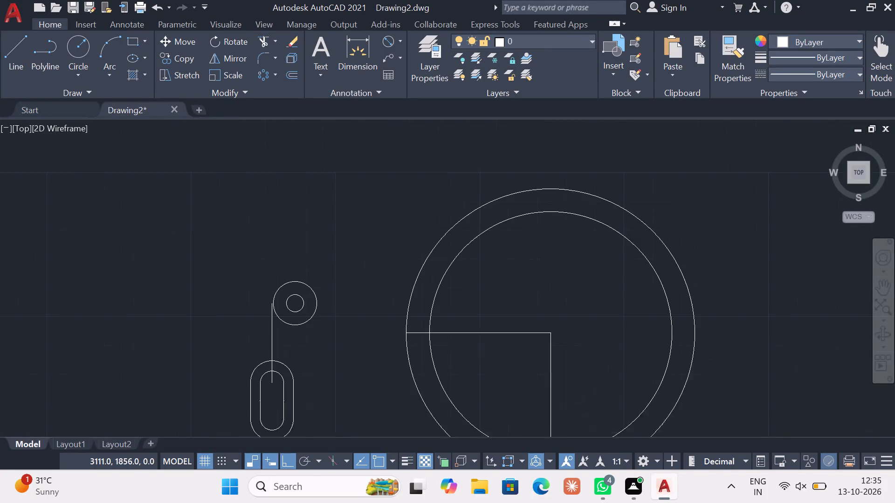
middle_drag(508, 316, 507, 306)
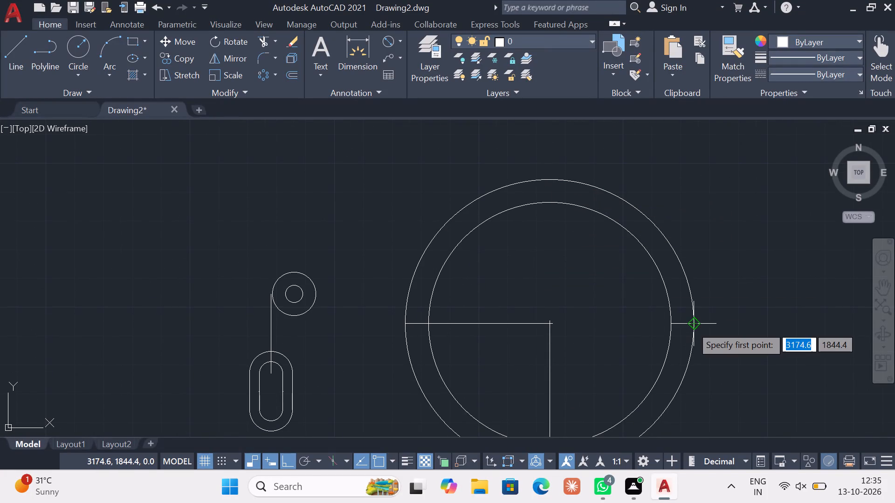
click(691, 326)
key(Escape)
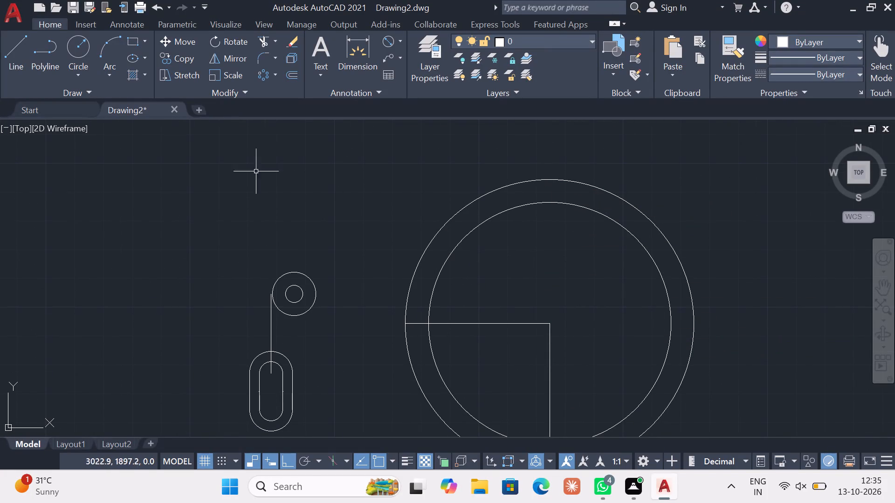
Draw connected lines from the radius 50 circle's right quadrant to its centre and up to its top quadrant.
double_click(27, 68)
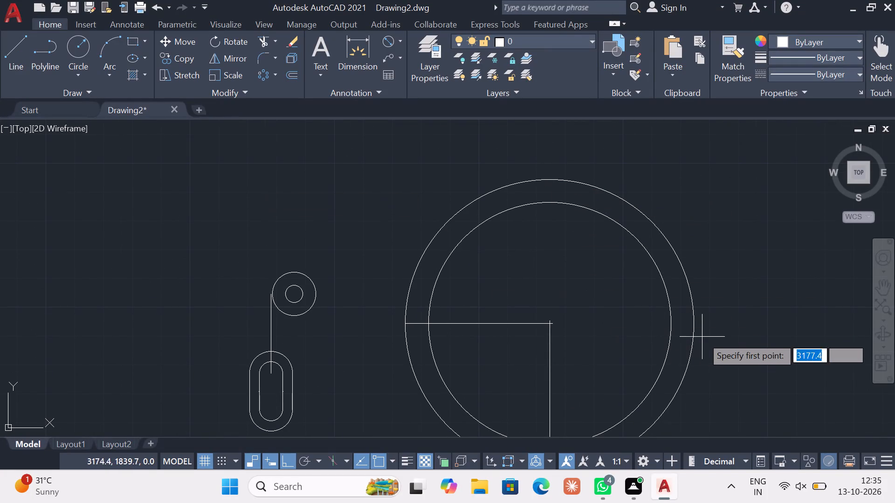
click(694, 326)
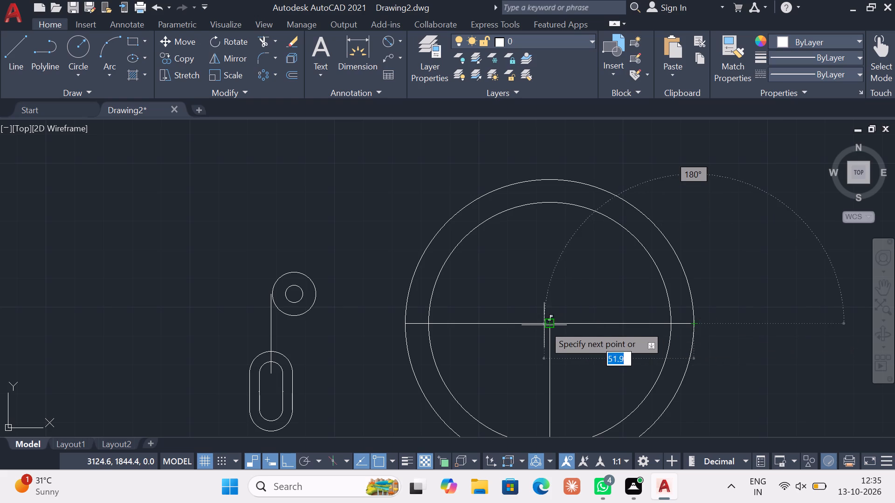
double_click(548, 323)
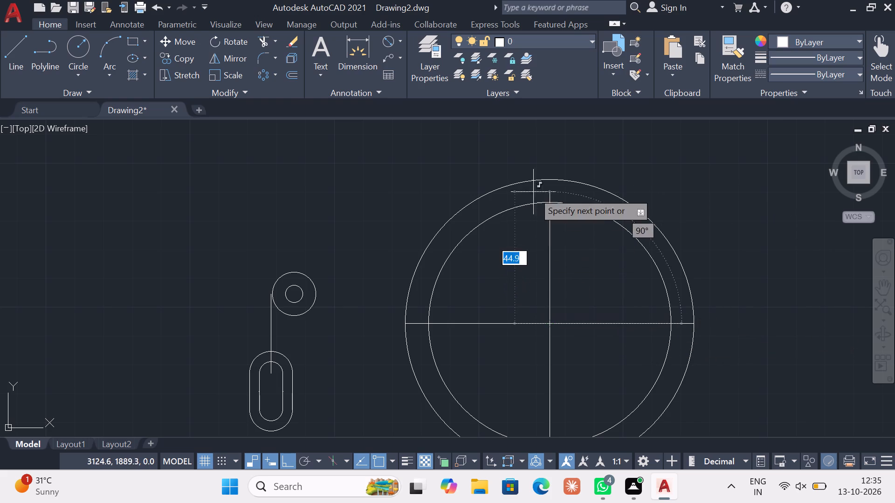
click(545, 177)
key(Escape)
key(Escape)
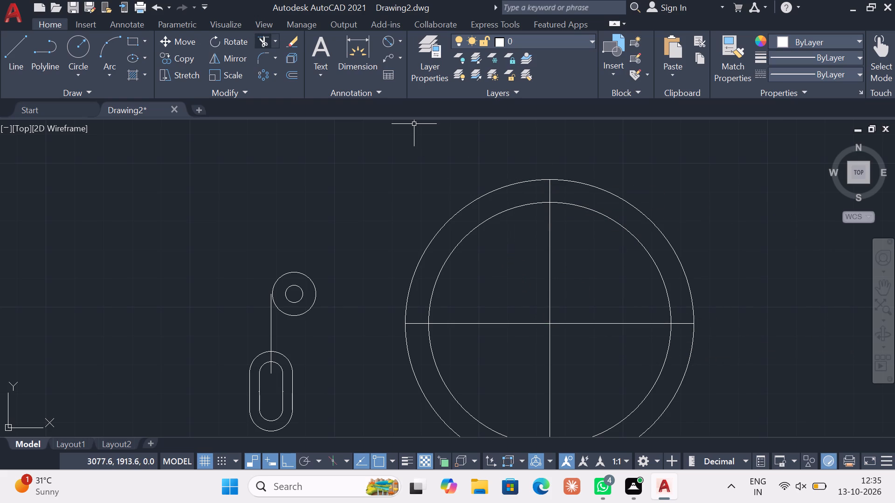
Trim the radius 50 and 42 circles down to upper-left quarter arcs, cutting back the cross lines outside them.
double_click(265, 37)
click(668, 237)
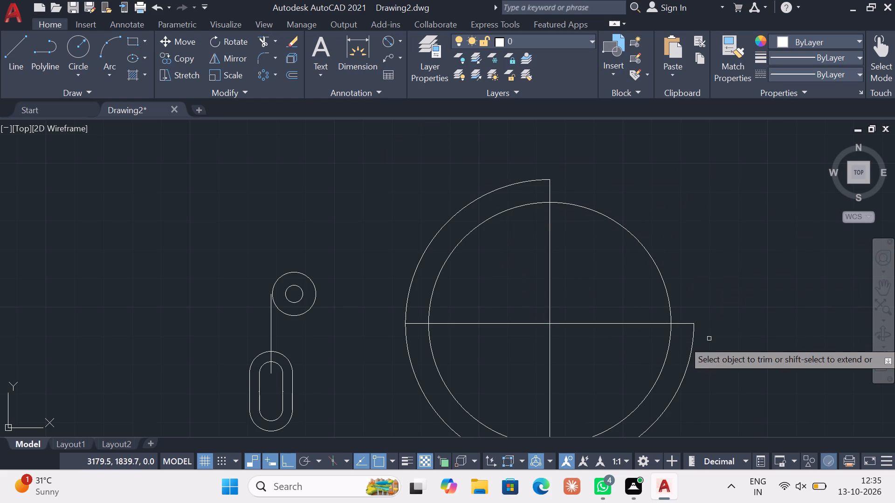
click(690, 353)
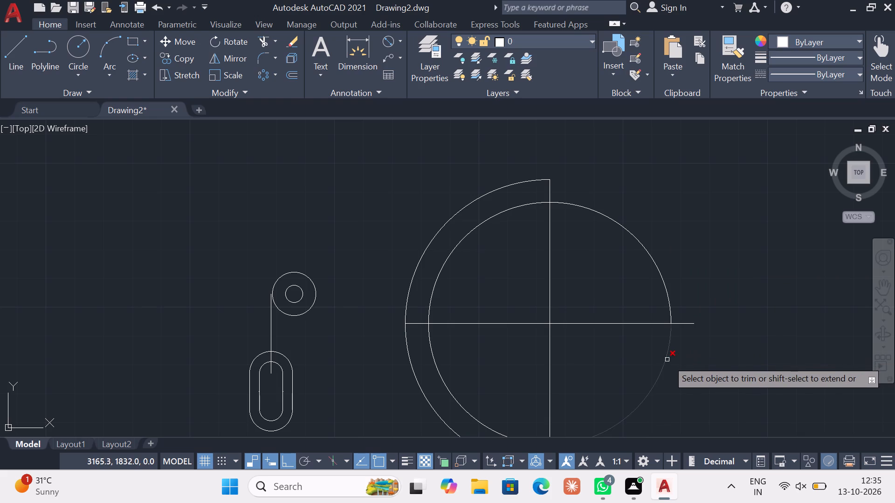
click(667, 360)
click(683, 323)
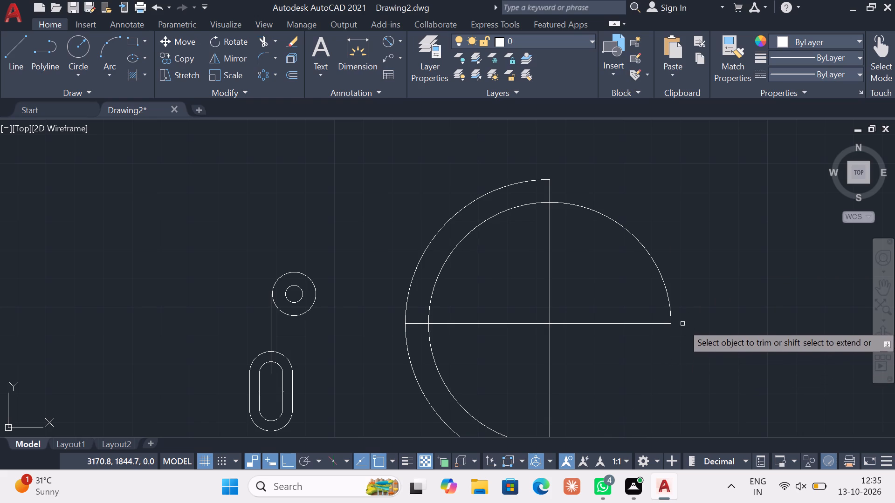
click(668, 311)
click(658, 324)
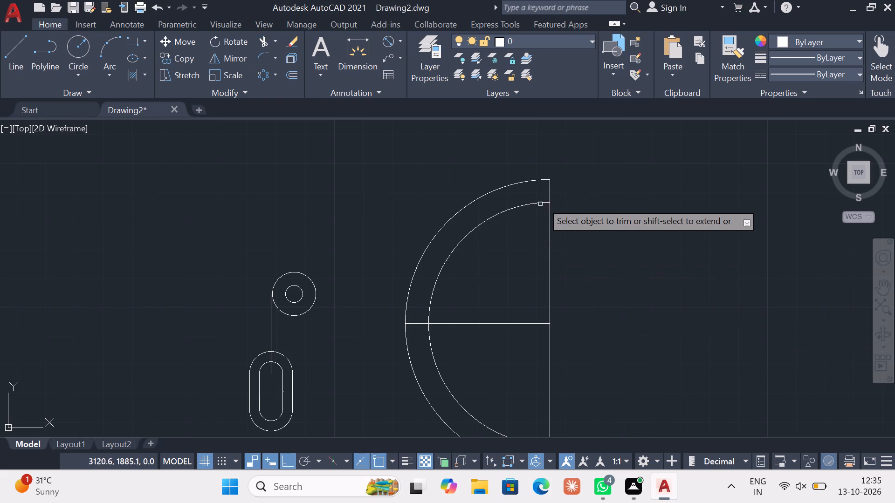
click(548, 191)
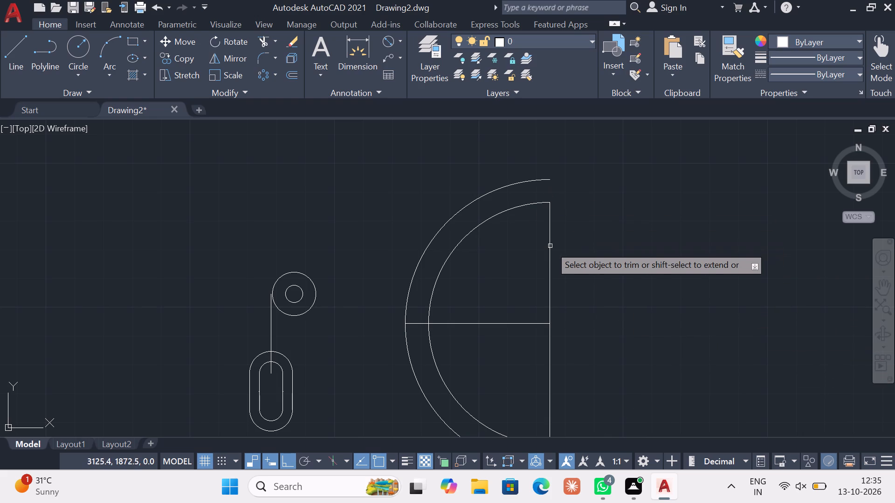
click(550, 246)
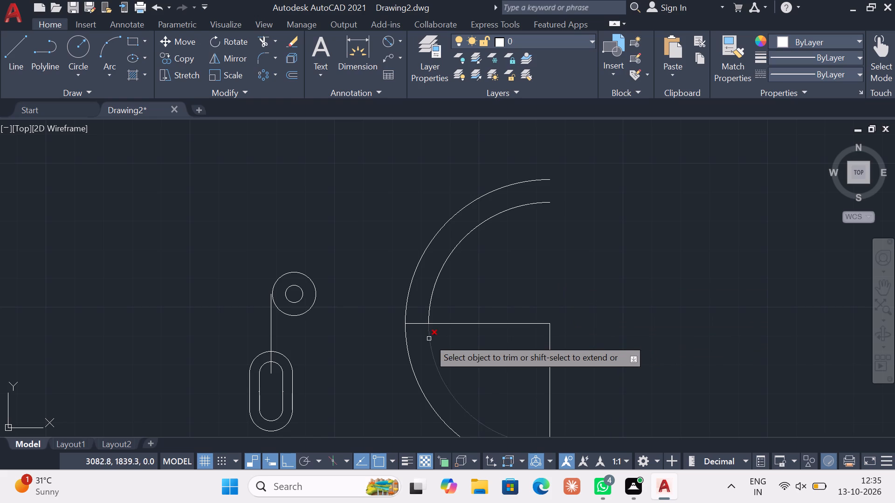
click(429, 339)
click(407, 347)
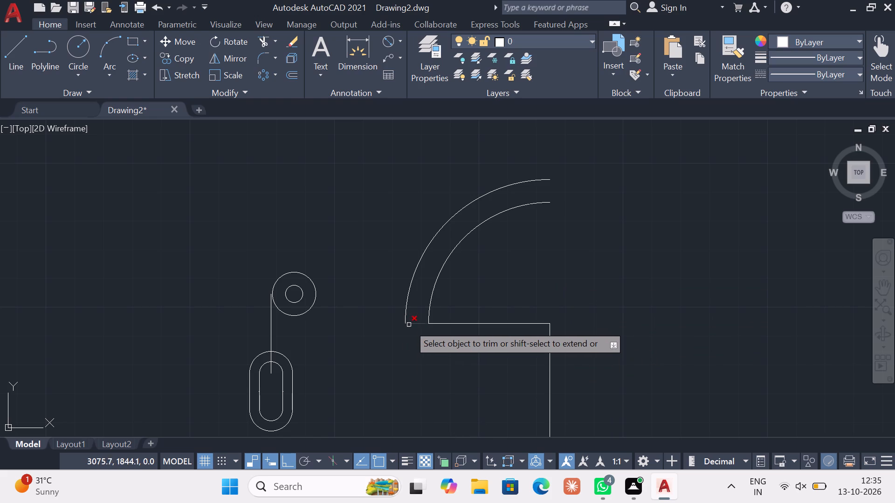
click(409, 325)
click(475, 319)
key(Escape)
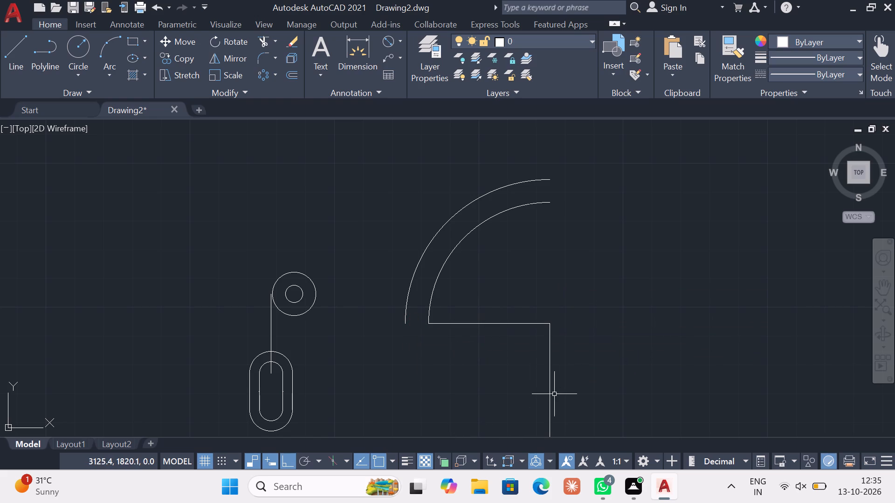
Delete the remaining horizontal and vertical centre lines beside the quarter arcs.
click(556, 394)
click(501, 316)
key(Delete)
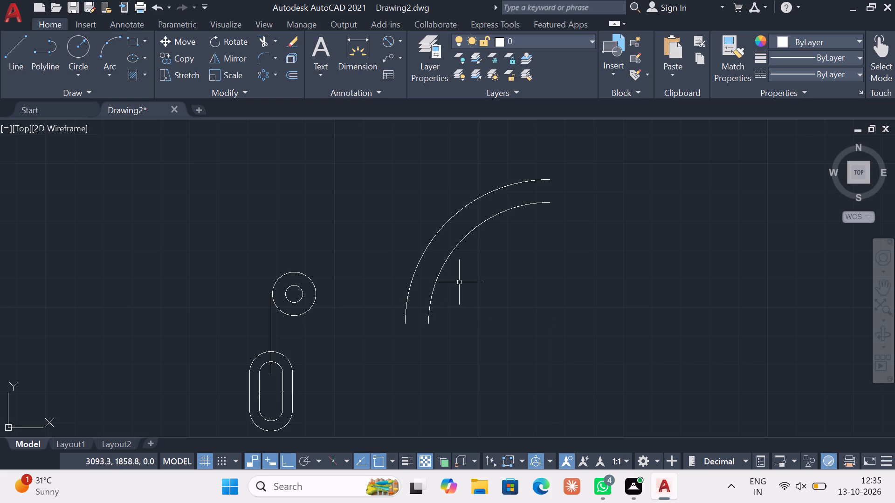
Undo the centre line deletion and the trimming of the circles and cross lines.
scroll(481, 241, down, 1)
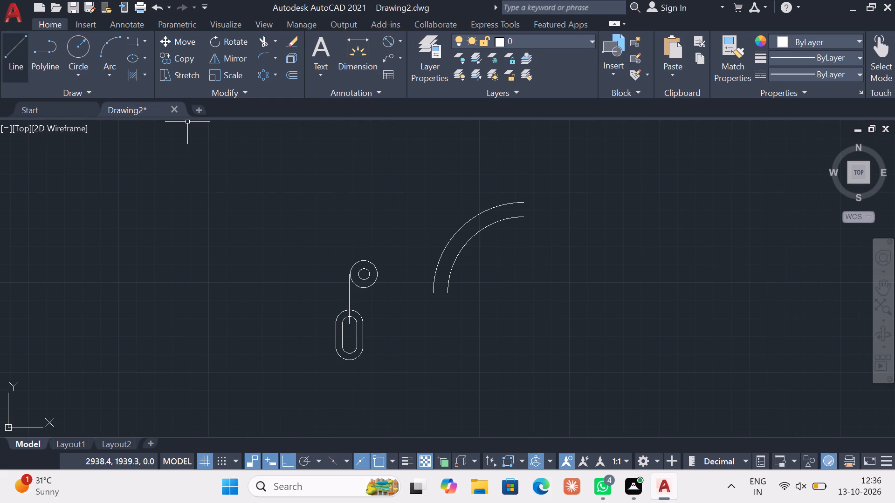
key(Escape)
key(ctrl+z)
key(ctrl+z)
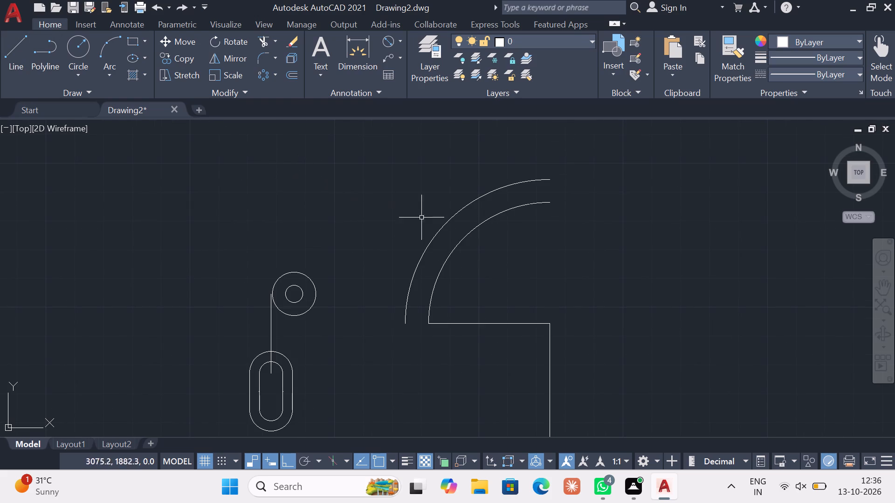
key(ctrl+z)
Draw a line about 52.8 long at 45° from the circles' centre, ending just outside the radius 50 circle.
click(11, 51)
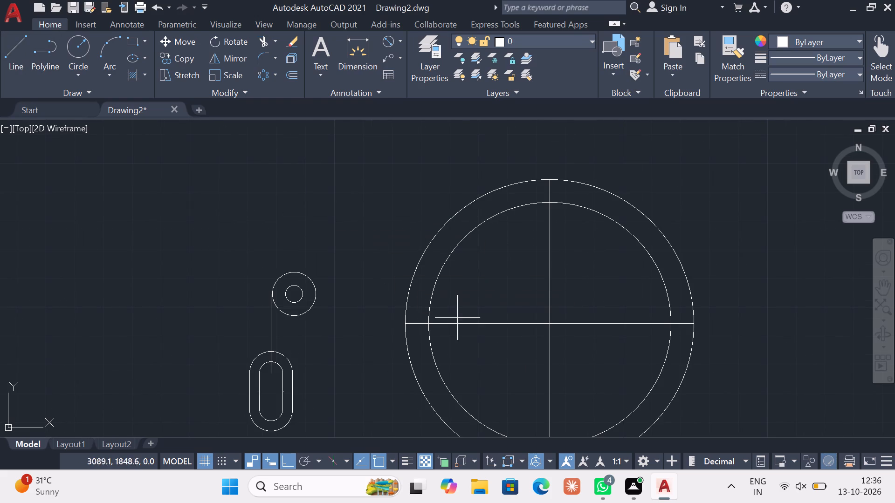
double_click(547, 325)
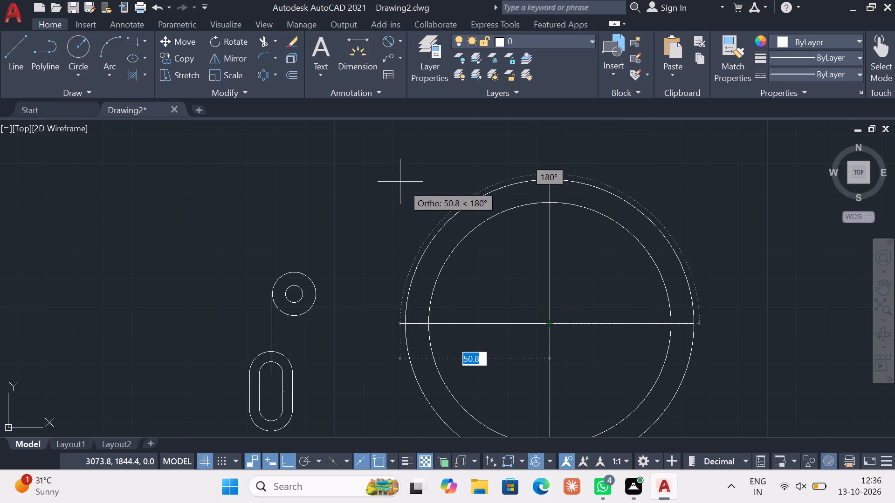
key(Tab)
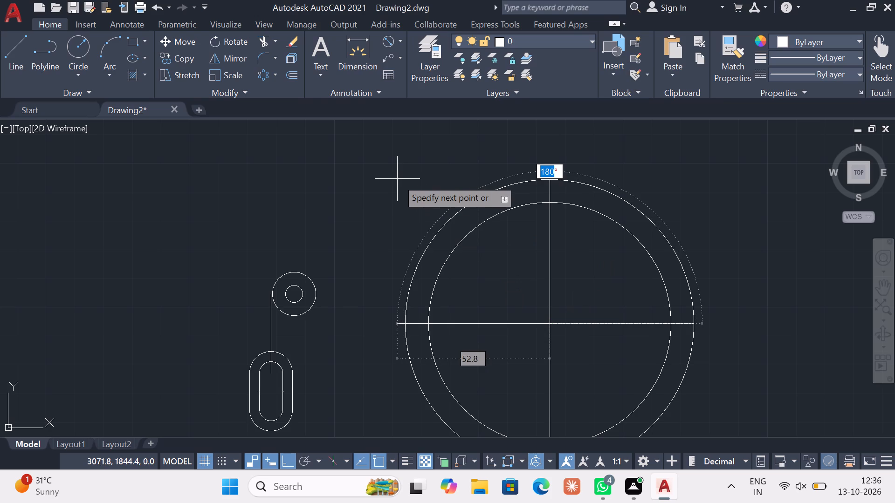
text(45)
key(Return)
key(Escape)
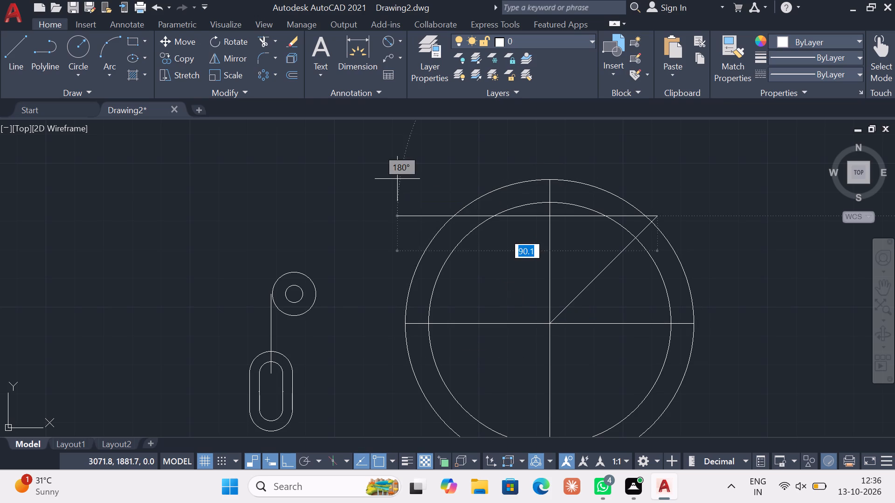
click(23, 56)
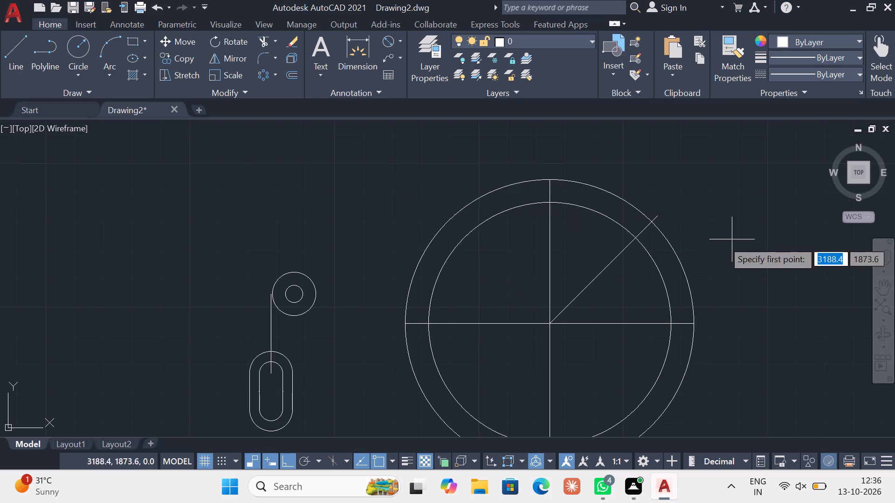
key(Escape)
key(Escape)
Trim the end of the 45° line that projects beyond the radius 50 circle.
click(263, 39)
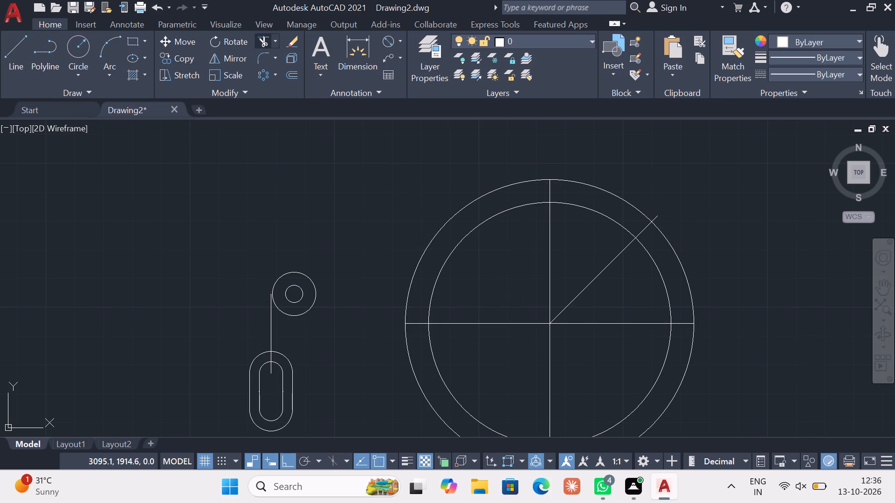
scroll(644, 194, up, 1)
click(661, 230)
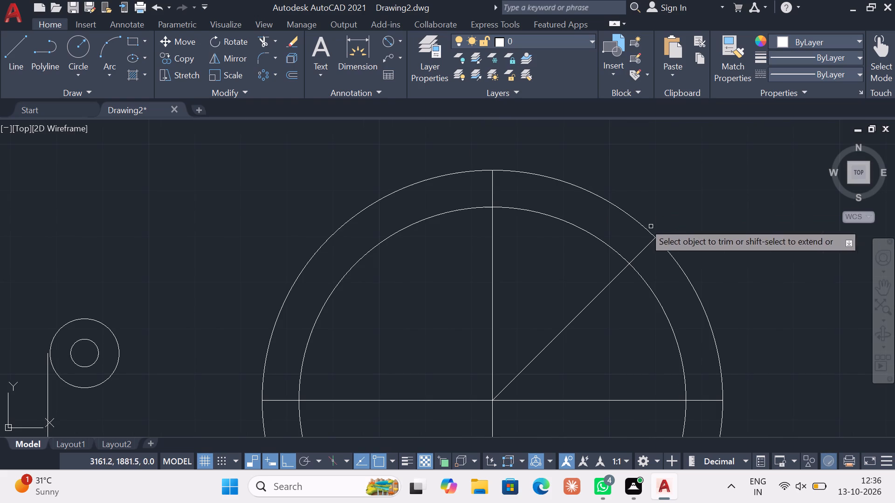
key(Escape)
key(Escape)
Draw a horizontal line from the 45° line's outer end leftwards, past the far side of the radius 50 circle.
click(2, 43)
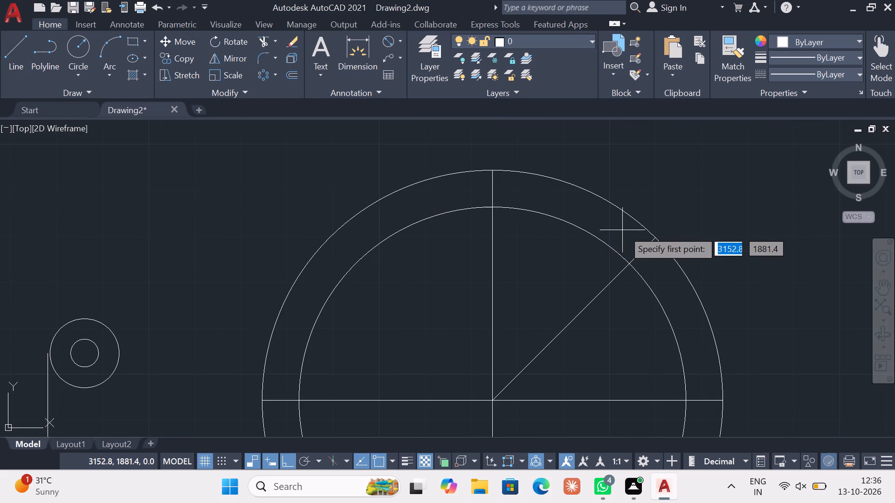
click(652, 237)
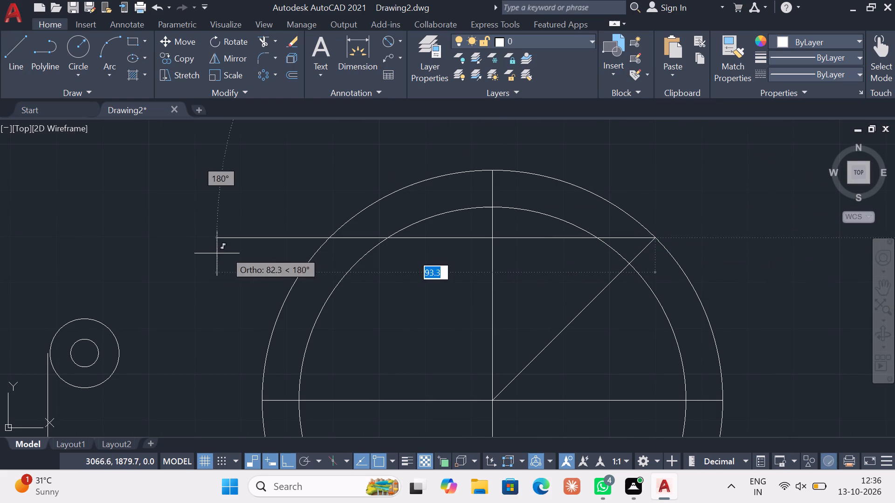
click(199, 255)
key(Escape)
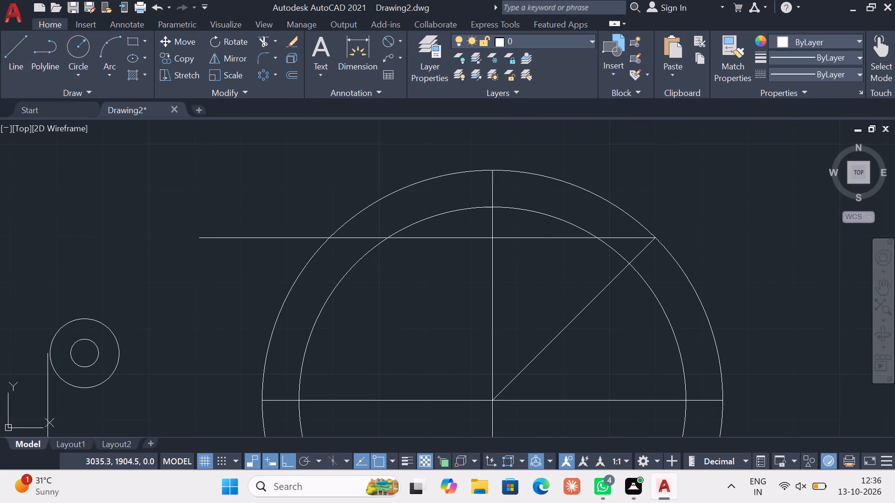
Trim the horizontal line outside the radius 50 circle and between the vertical centre line and the radius 42 circle.
click(258, 39)
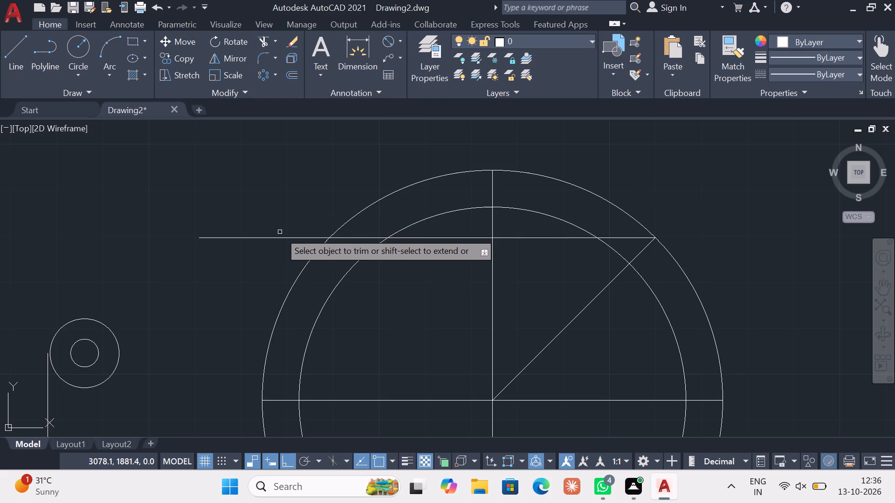
click(283, 237)
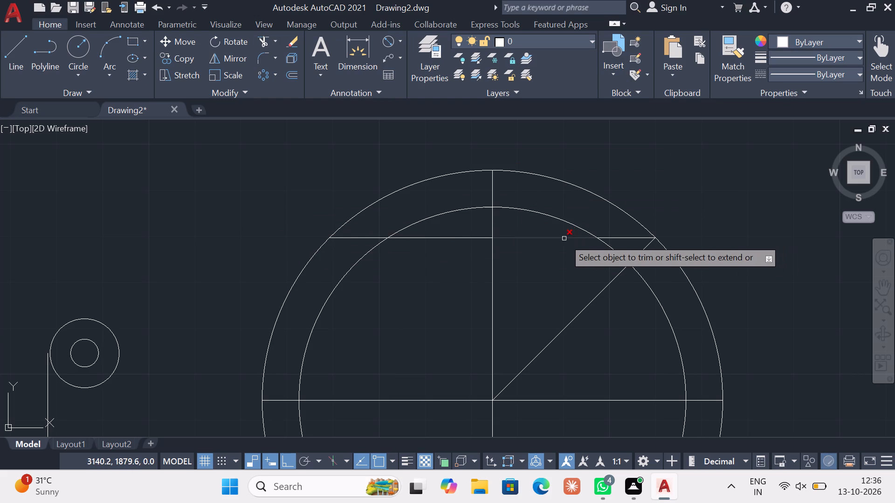
click(564, 238)
key(Escape)
Delete the 45° line and the short horizontal piece left between the circles in the upper-right quadrant.
click(598, 296)
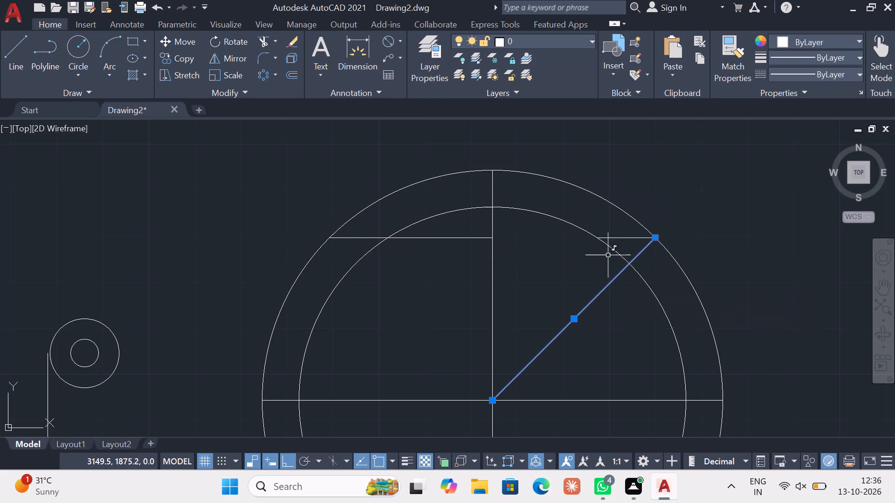
click(625, 237)
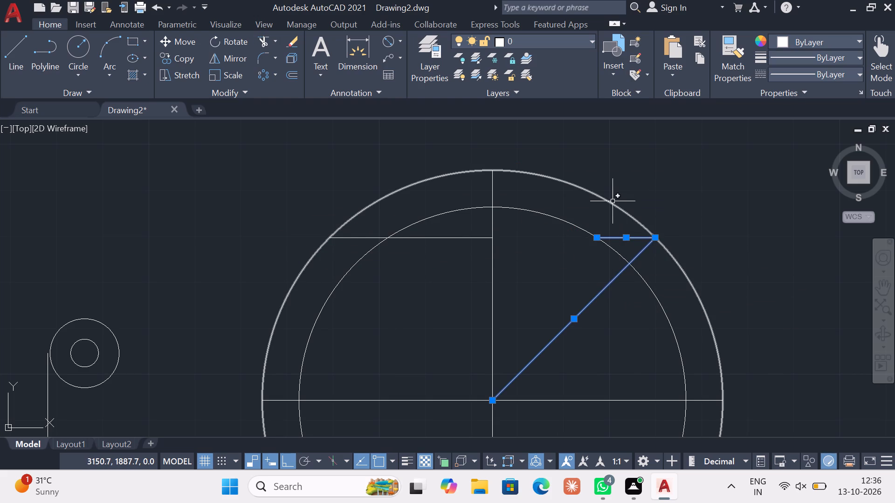
key(Delete)
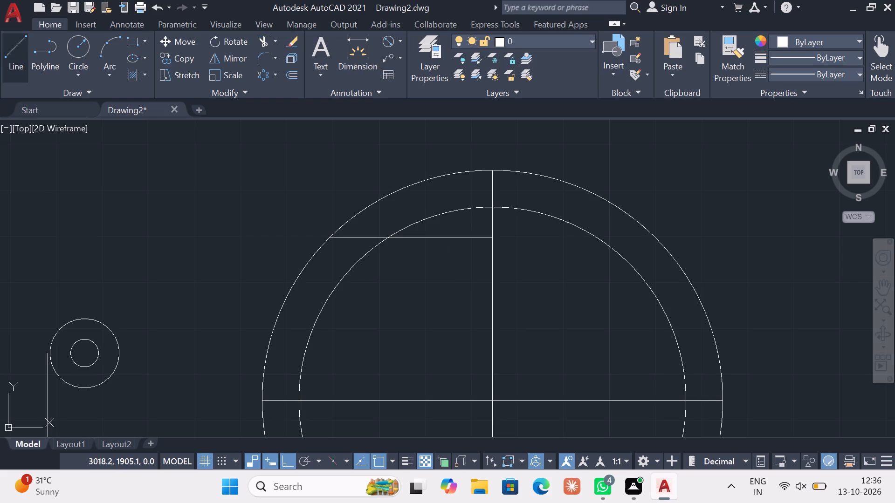
Draw a diagonal line from the circles' centre to the horizontal line's left end on the radius 50 circle.
click(7, 57)
click(493, 405)
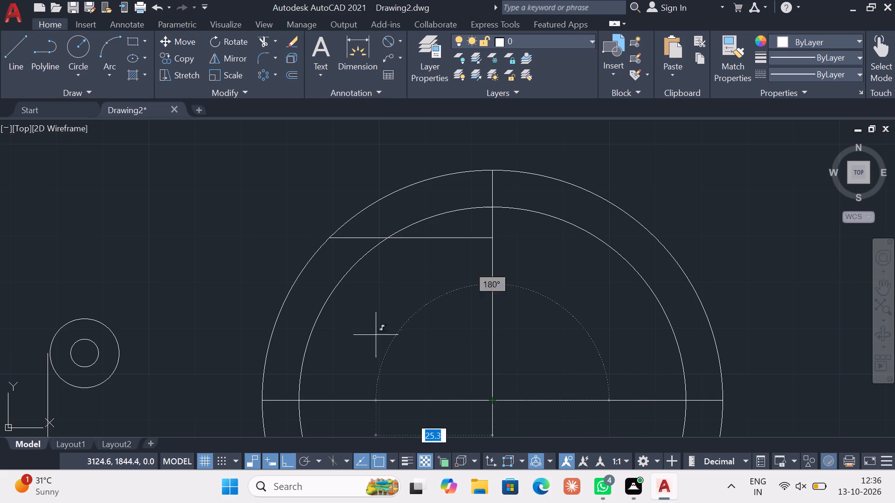
click(330, 241)
key(Escape)
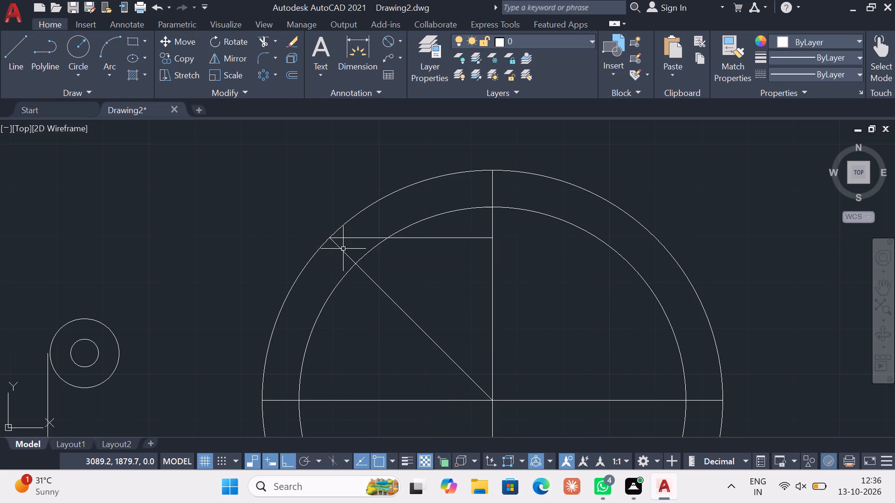
Delete the horizontal construction line in the upper-left quadrant, keeping the diagonal.
click(364, 239)
key(Delete)
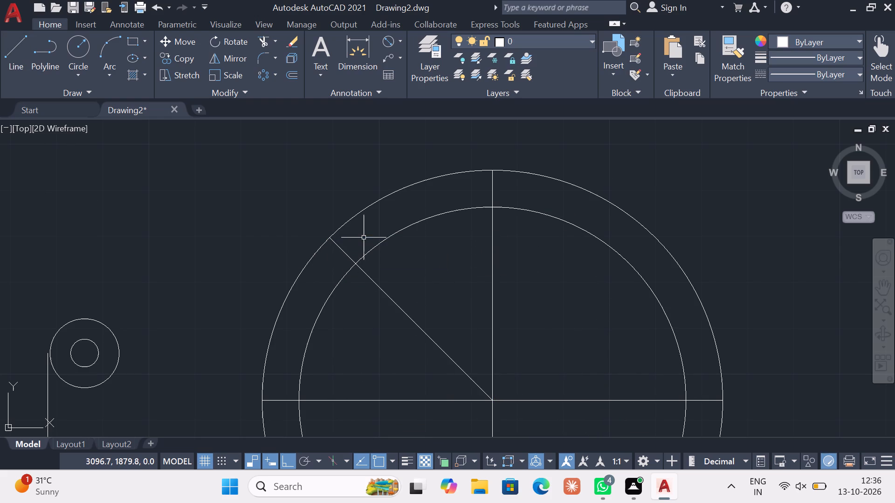
key(Escape)
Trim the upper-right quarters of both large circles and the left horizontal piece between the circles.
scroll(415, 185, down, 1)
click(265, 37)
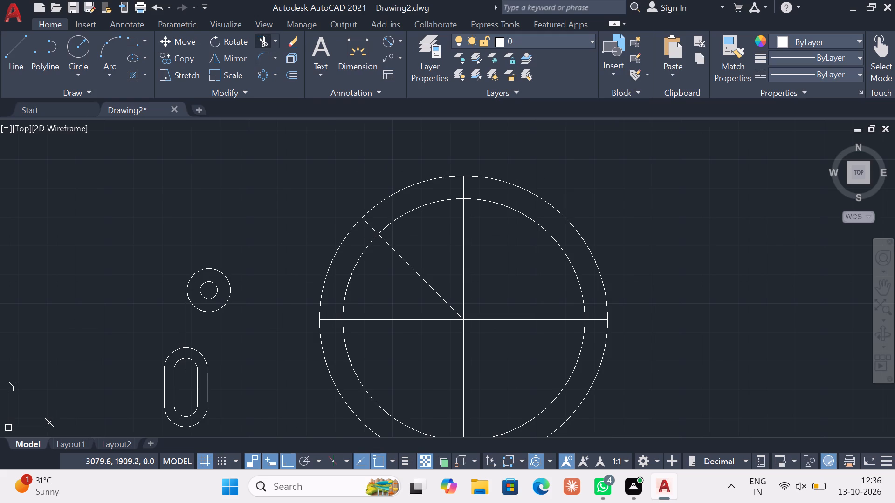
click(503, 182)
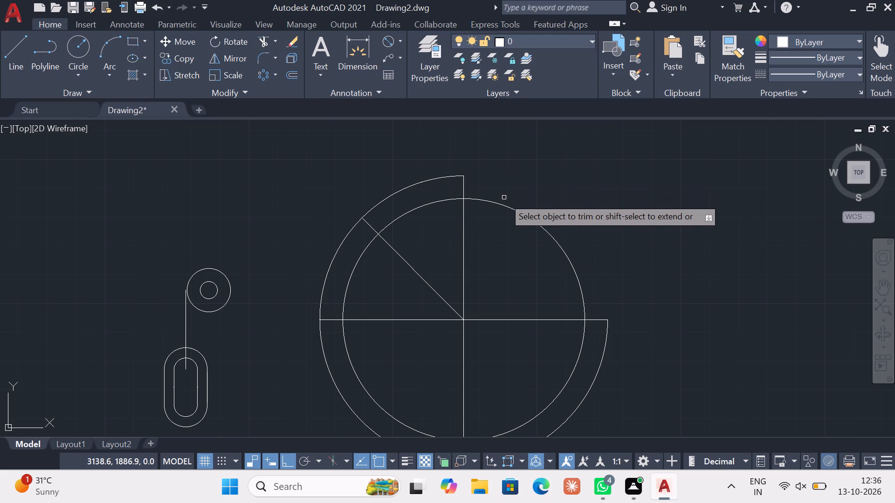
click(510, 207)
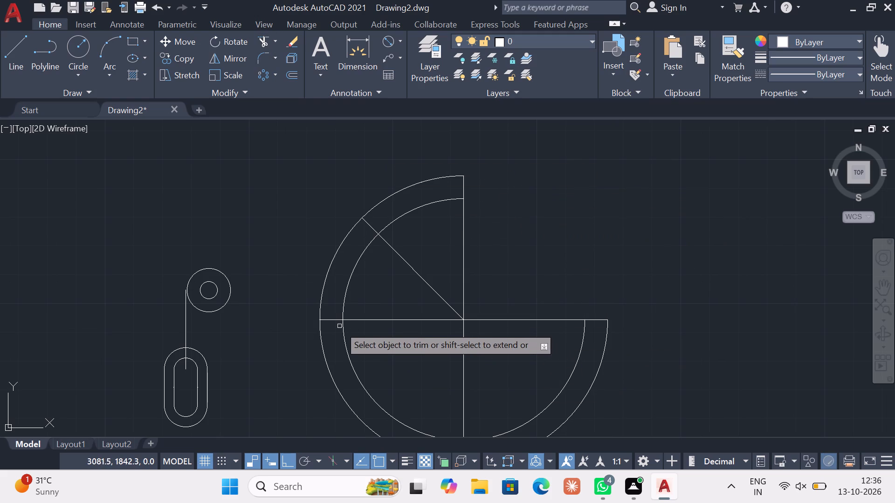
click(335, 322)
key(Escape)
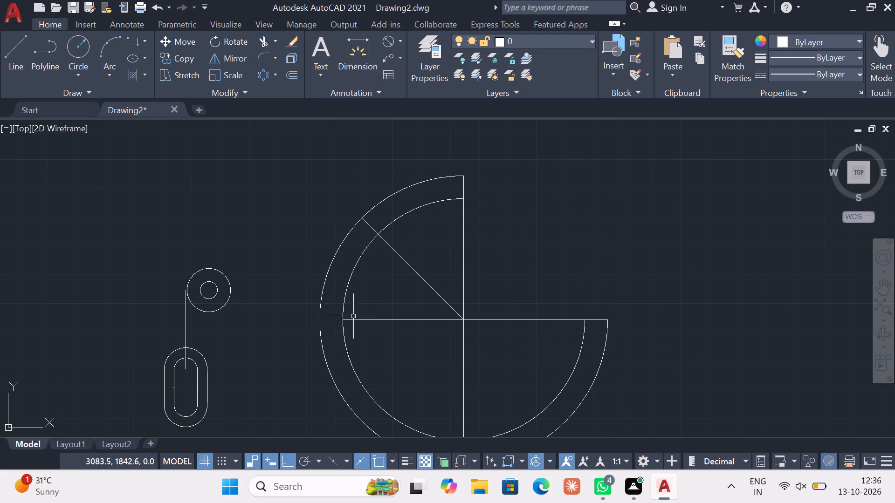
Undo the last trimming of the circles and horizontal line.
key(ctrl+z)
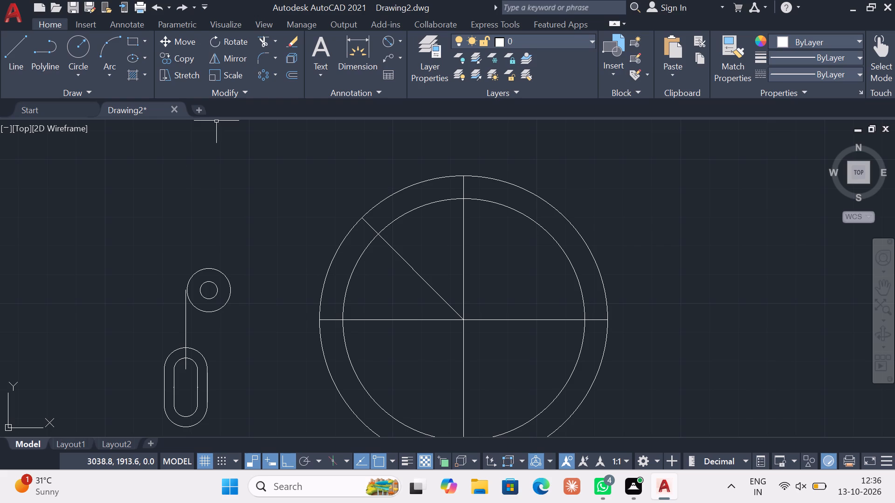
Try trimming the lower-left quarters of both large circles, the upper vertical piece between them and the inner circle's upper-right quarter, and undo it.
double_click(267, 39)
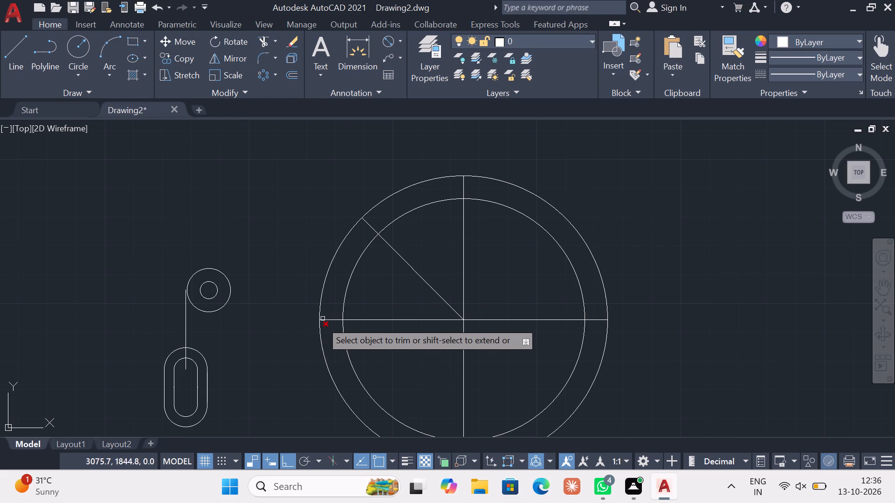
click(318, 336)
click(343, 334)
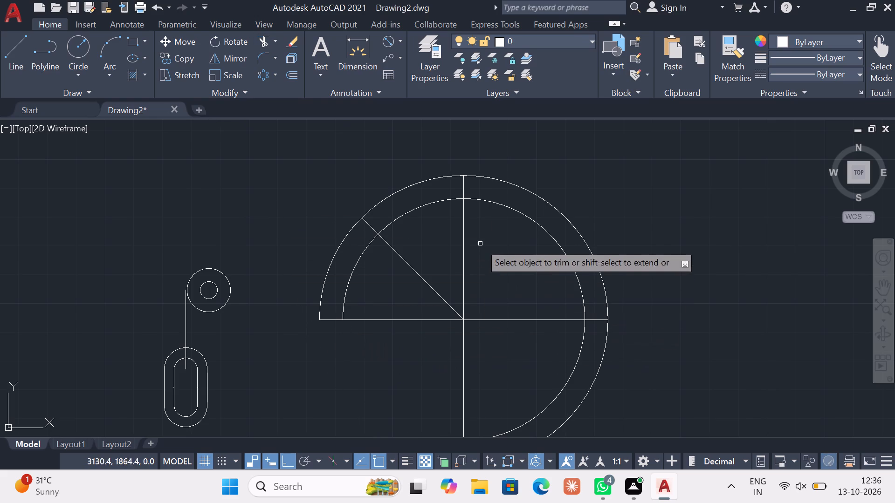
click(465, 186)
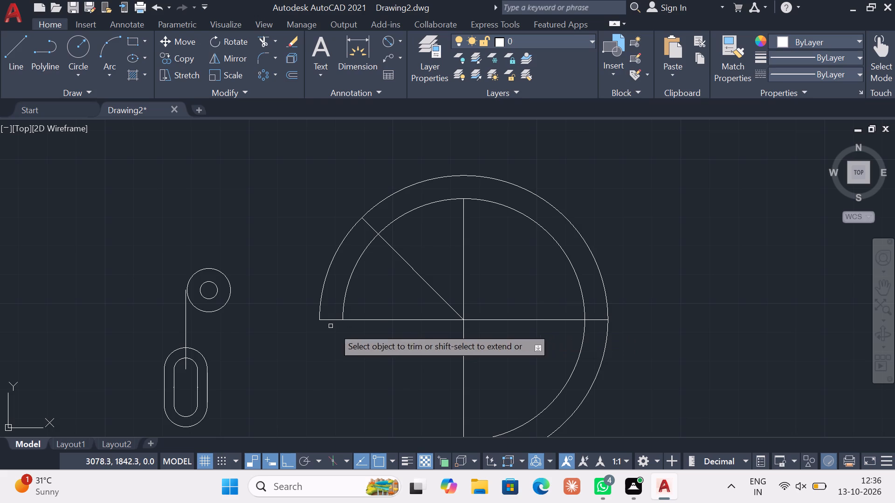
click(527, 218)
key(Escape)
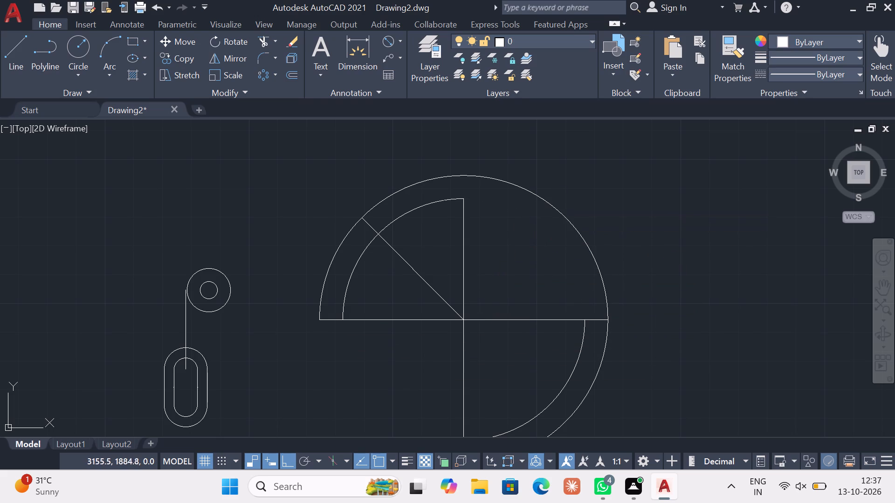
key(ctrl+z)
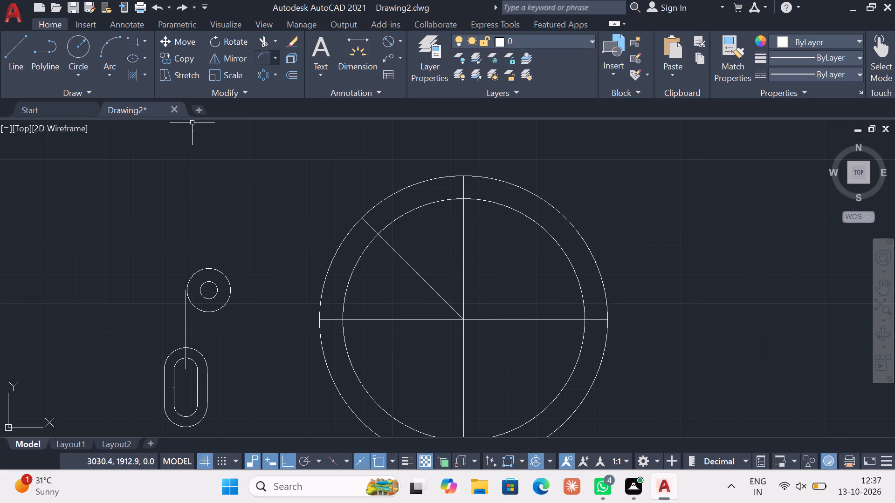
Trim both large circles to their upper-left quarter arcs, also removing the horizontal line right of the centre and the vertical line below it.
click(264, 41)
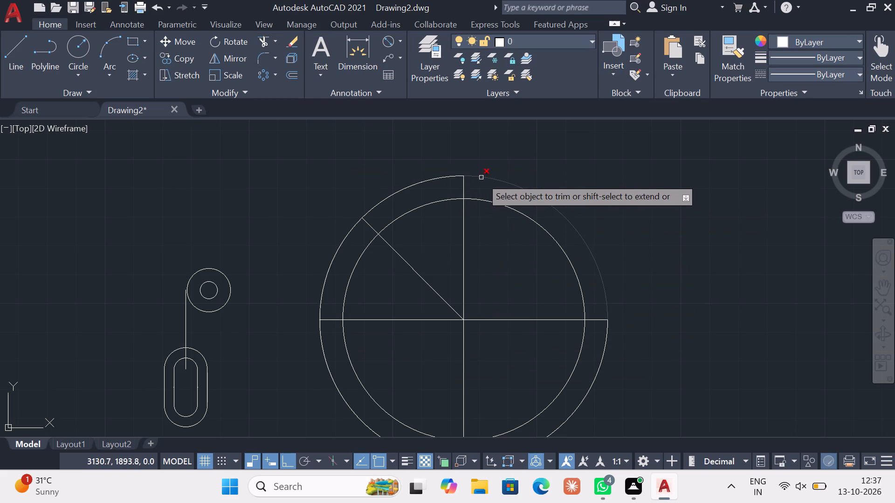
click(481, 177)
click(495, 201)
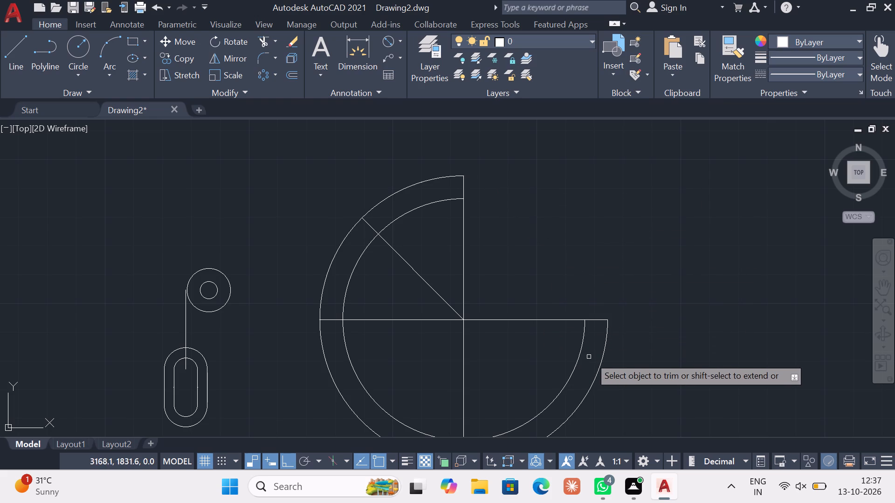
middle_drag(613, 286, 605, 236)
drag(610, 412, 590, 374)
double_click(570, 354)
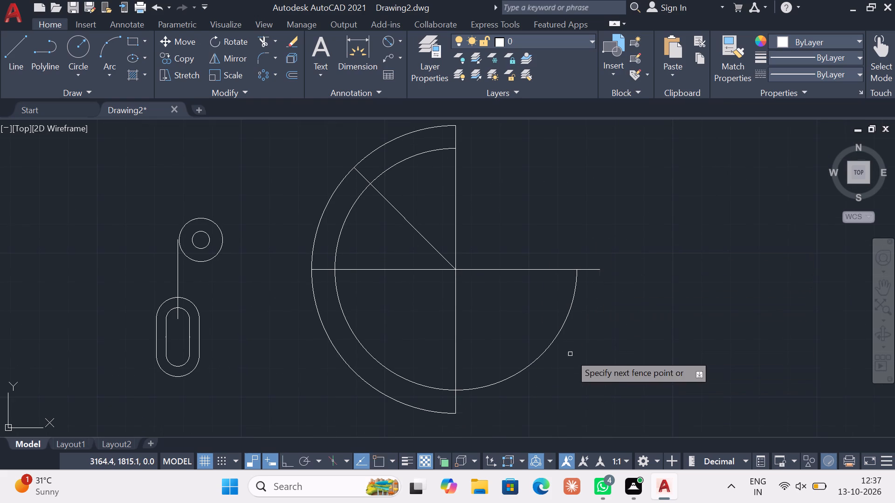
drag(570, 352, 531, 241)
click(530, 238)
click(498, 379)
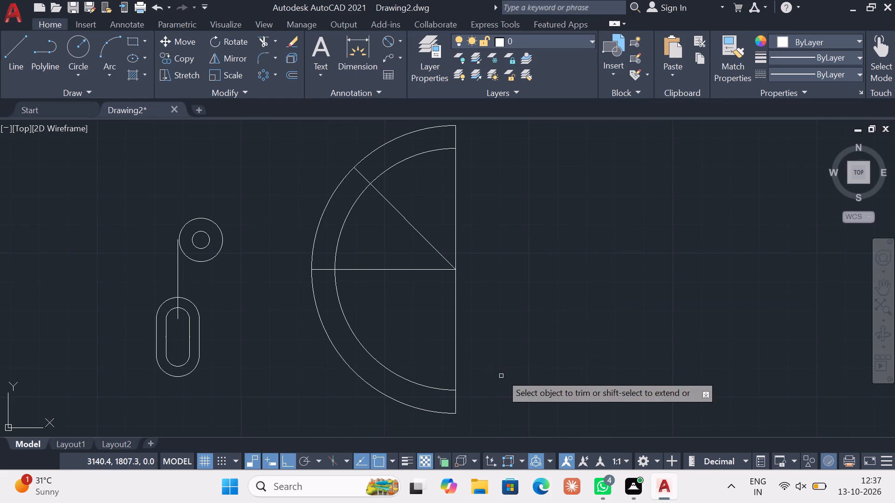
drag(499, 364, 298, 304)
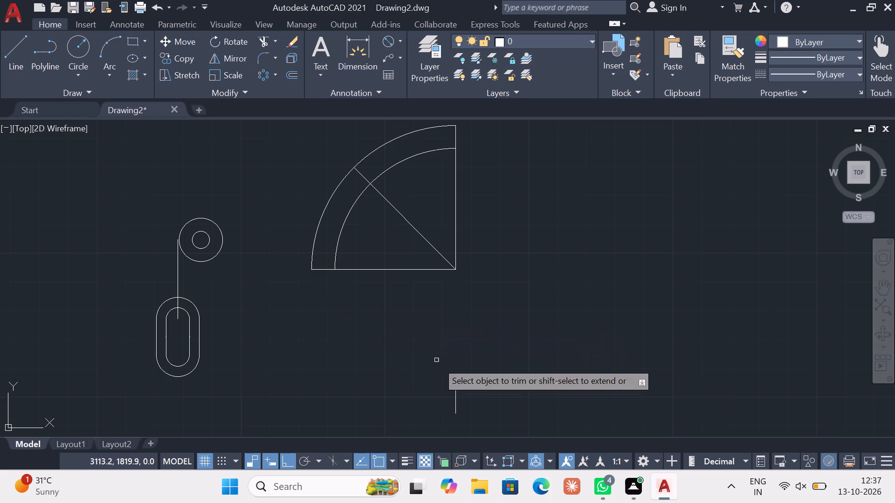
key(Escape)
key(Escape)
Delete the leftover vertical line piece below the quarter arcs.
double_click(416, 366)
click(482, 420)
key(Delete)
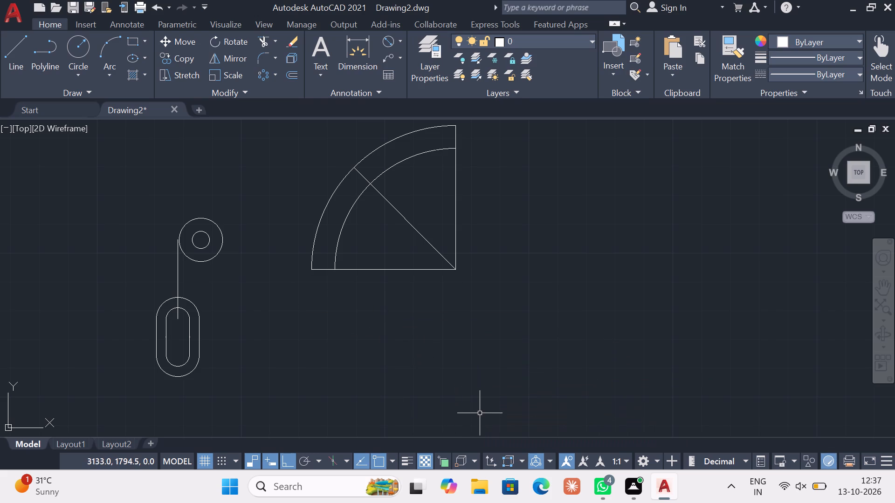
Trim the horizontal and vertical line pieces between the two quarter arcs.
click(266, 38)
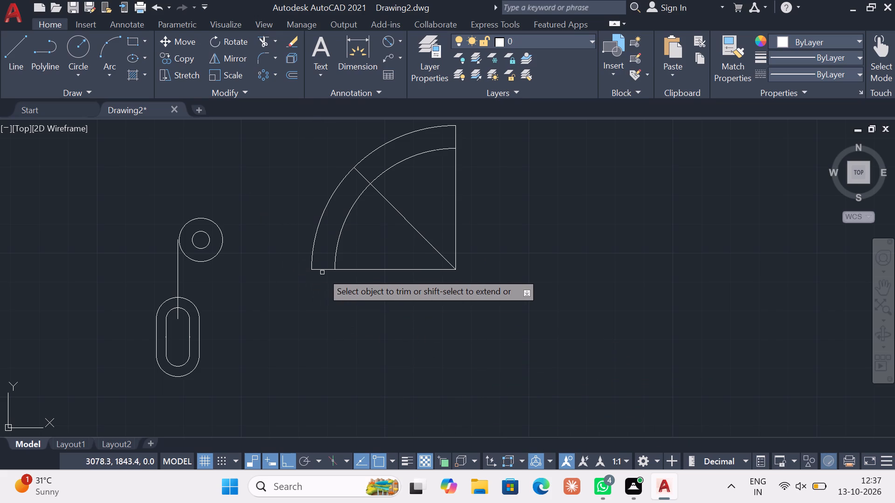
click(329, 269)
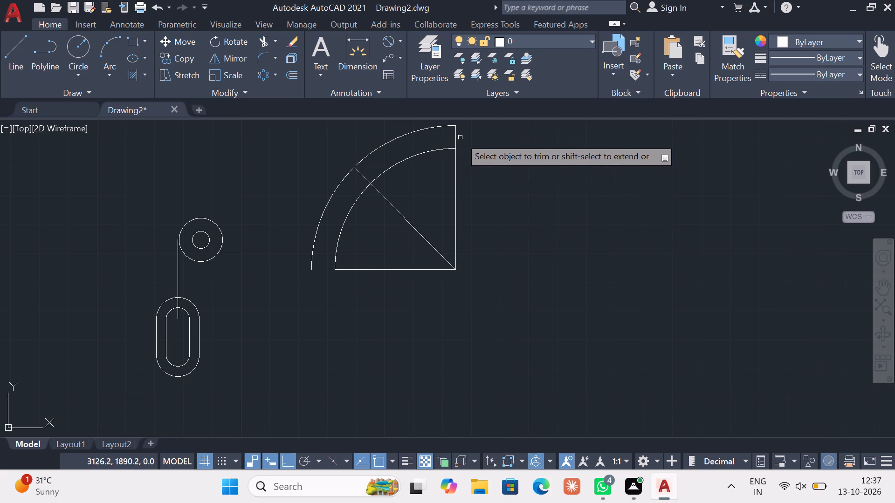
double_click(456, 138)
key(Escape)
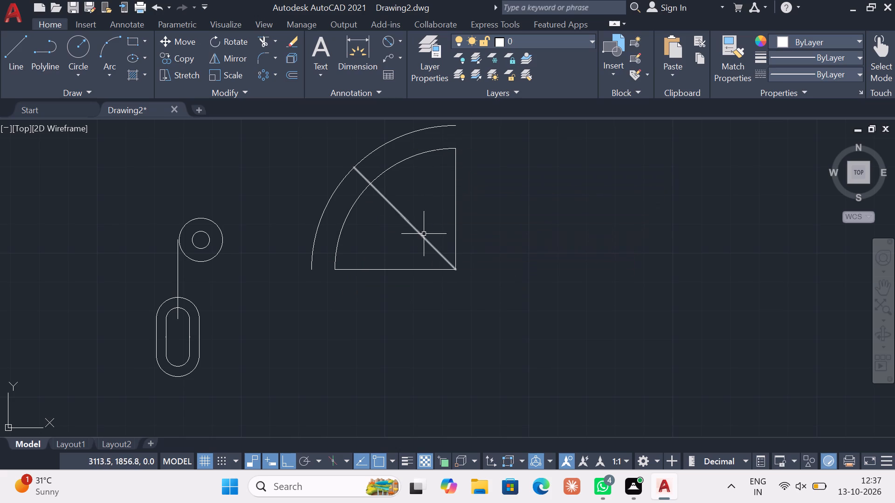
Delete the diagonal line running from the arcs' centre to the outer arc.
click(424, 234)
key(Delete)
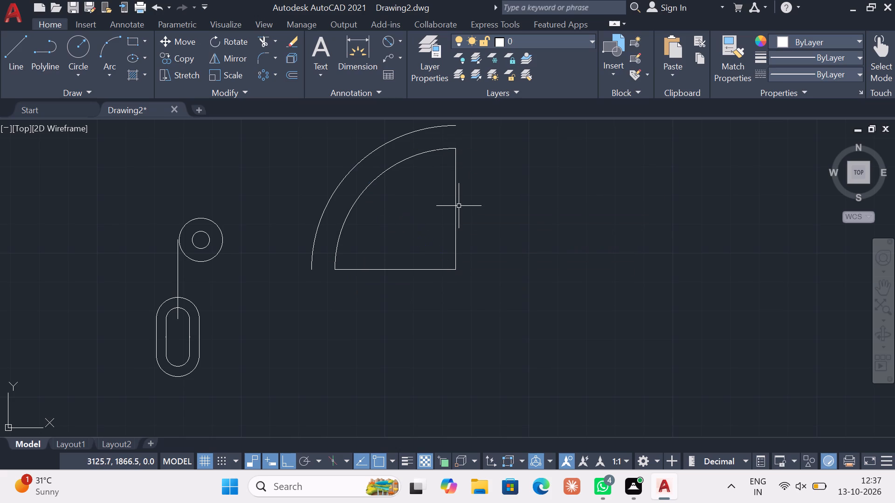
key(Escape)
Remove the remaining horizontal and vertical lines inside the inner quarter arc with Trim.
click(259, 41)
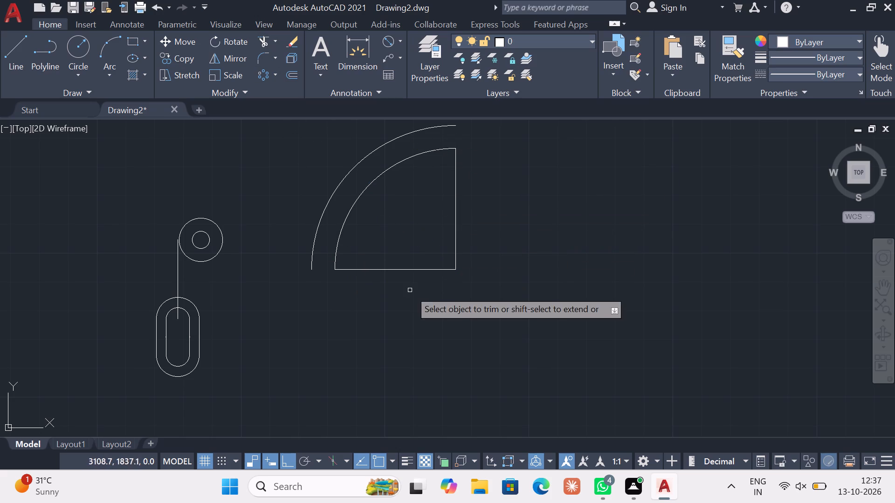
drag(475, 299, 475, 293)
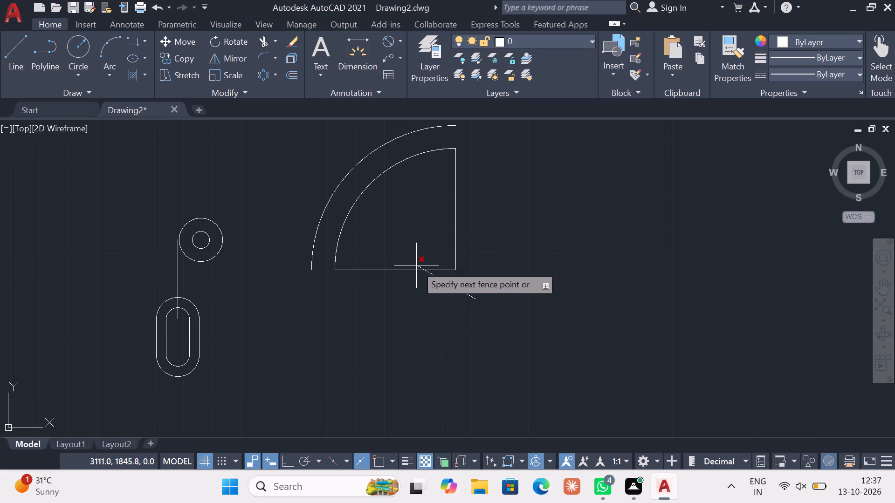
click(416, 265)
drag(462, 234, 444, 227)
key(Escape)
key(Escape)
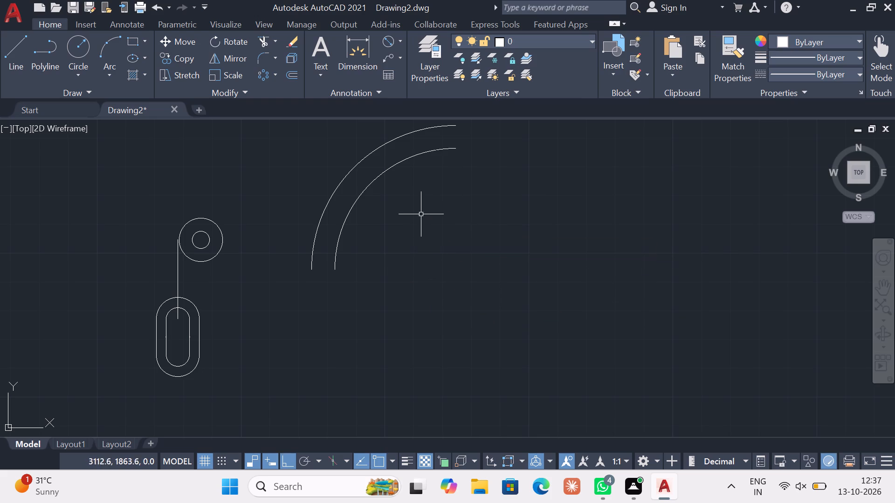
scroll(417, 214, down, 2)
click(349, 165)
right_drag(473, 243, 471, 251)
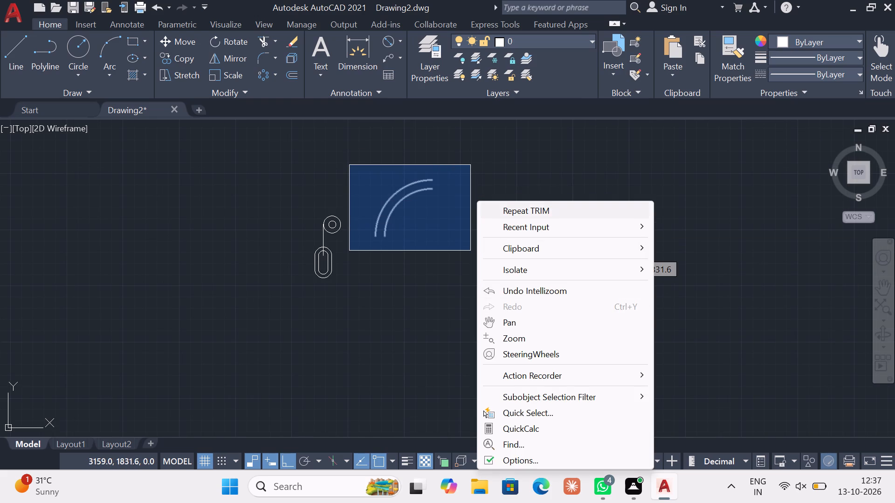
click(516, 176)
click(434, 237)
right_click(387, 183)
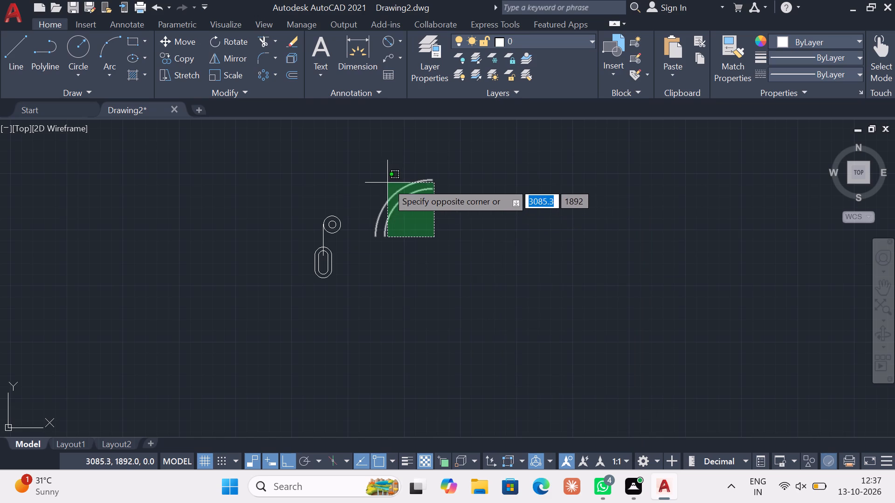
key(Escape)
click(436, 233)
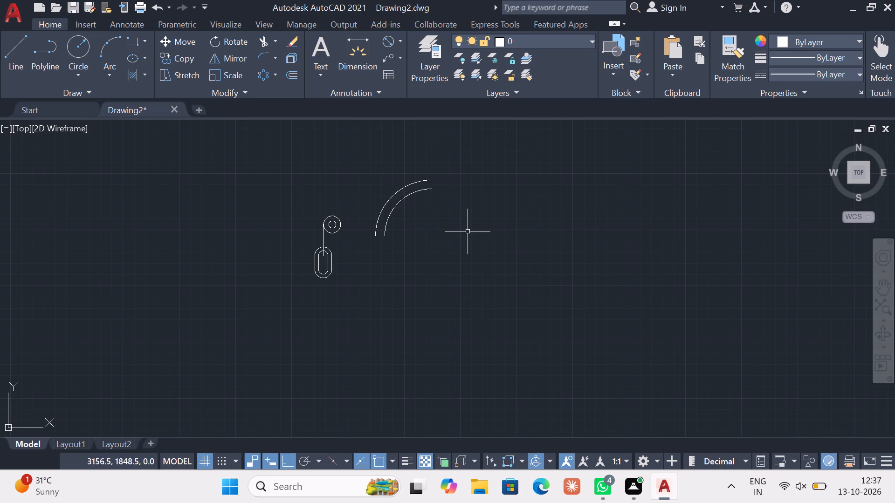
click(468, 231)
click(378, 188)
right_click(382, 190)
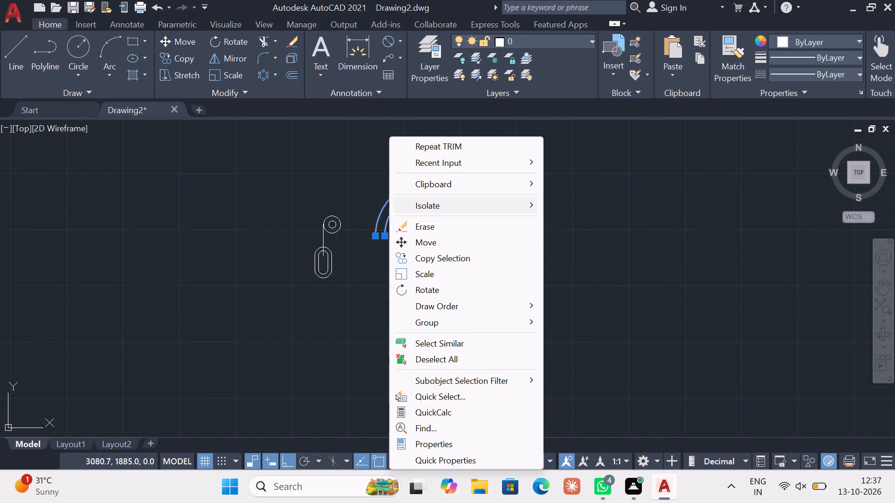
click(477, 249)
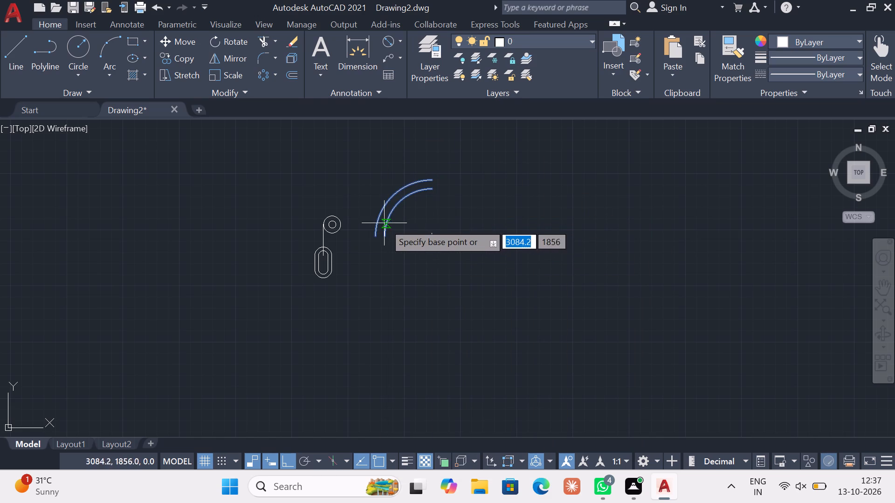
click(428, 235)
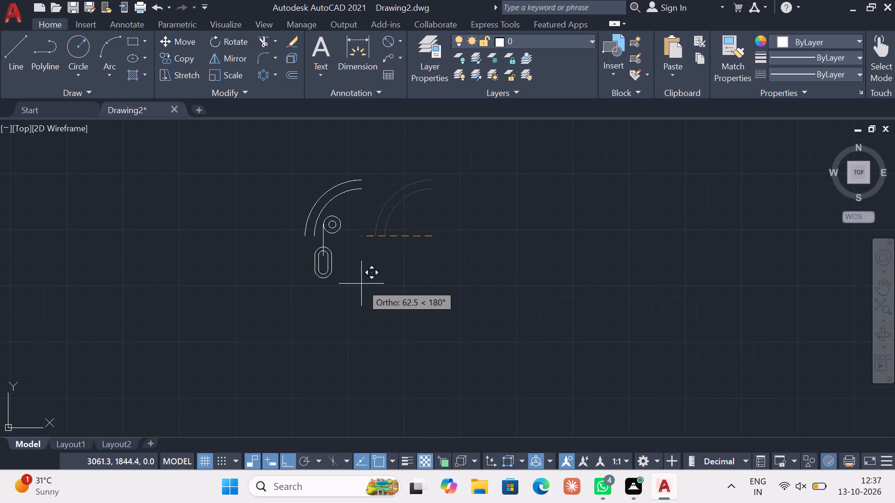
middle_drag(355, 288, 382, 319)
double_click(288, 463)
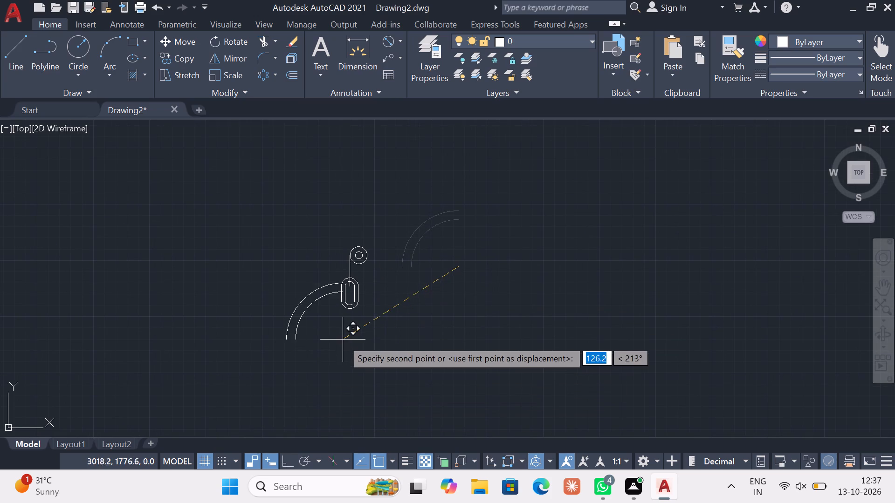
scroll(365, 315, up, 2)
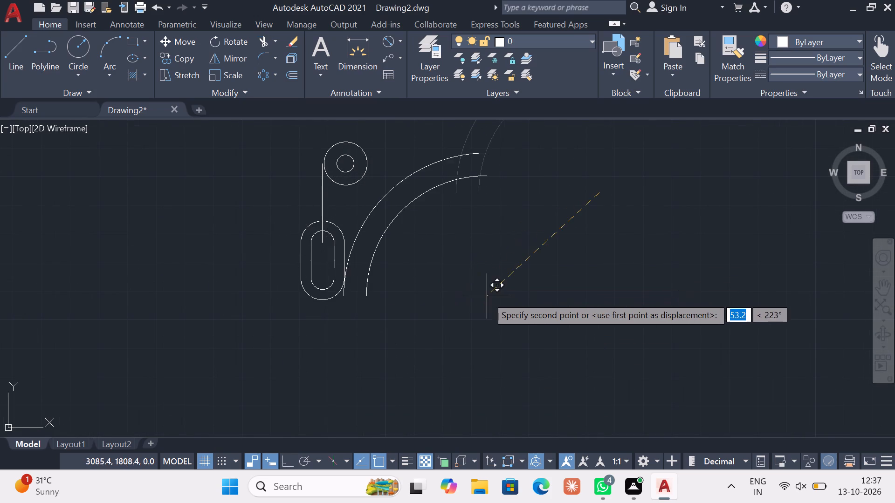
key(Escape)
Delete both large quarter arcs beside the slot and small circles.
scroll(518, 264, down, 1)
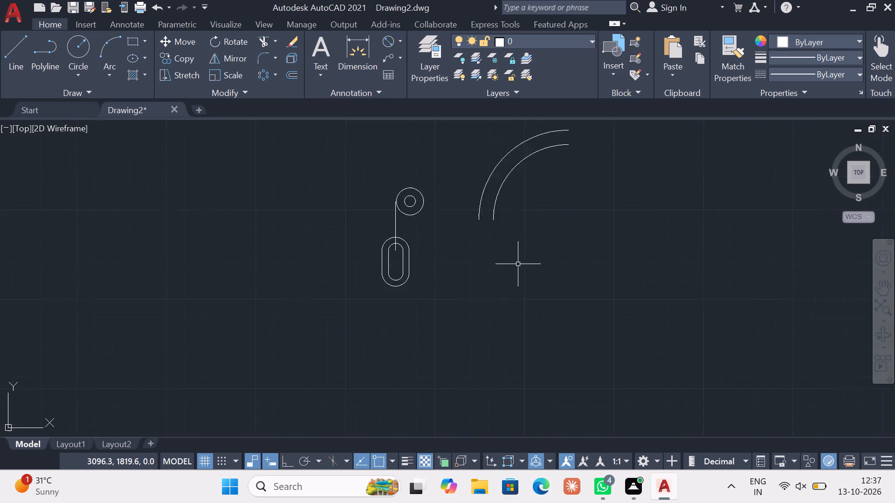
scroll(515, 265, down, 1)
drag(537, 253, 532, 248)
click(486, 191)
key(Delete)
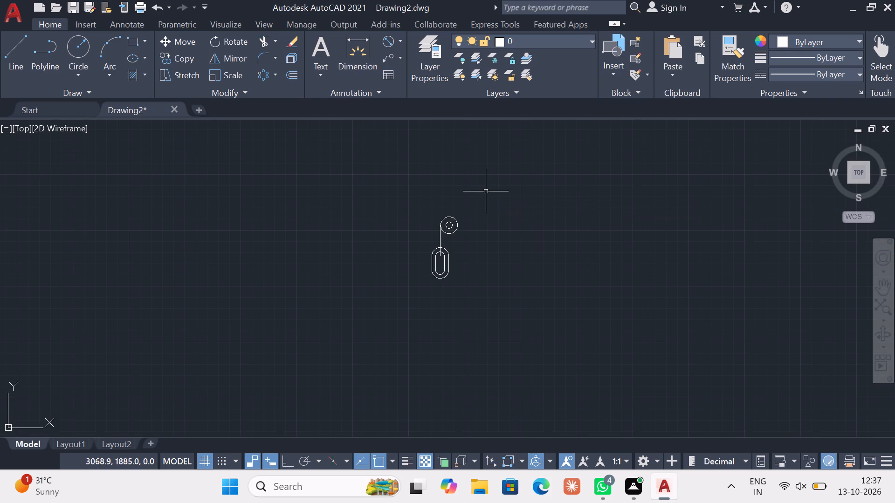
Draw a circle of diameter 42 in the empty space to the right of the slot and small circles.
click(77, 67)
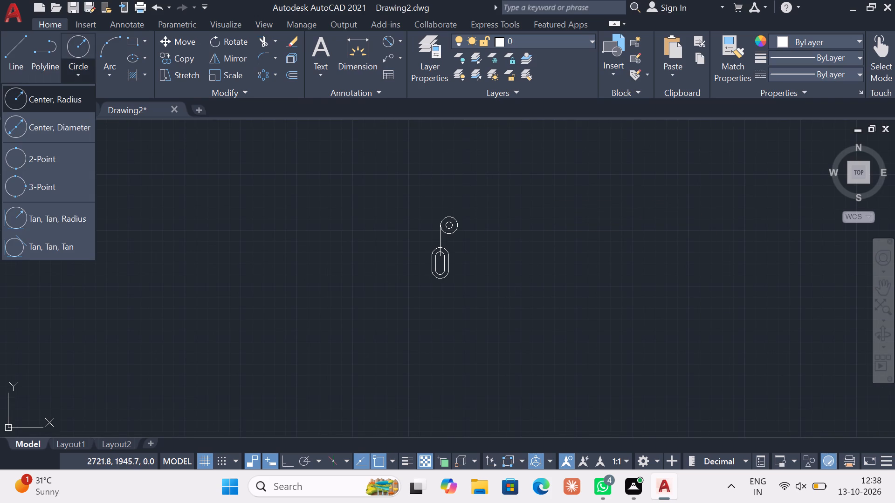
double_click(72, 122)
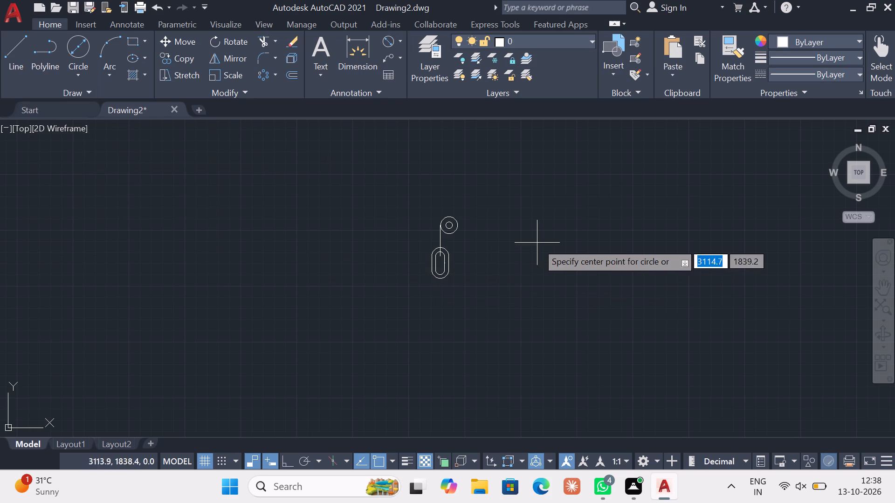
click(546, 239)
text(42)
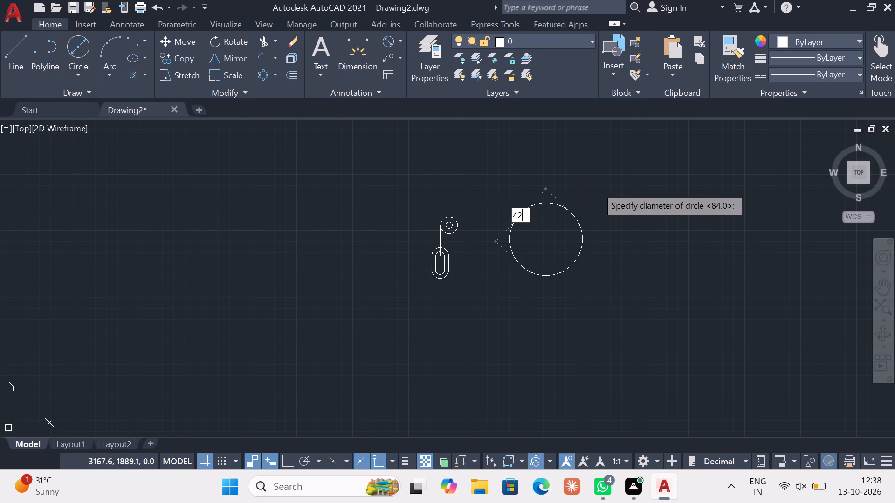
key(Return)
key(Escape)
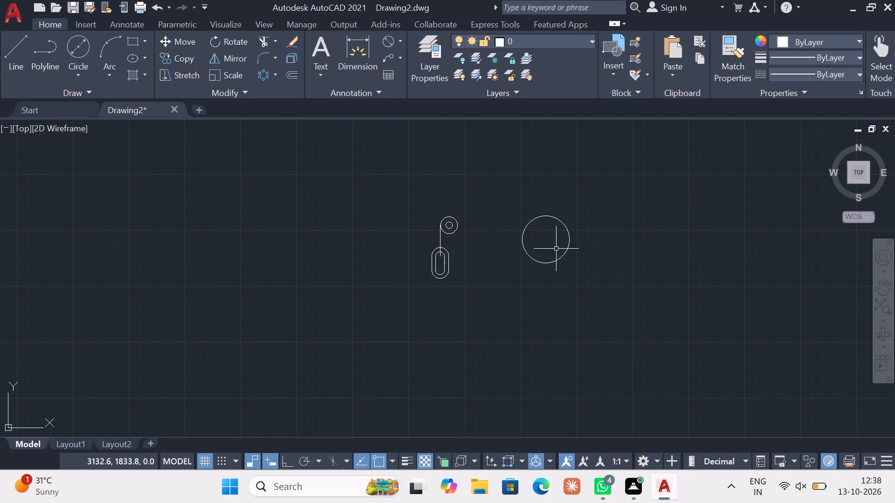
Draw a circle of diameter 50 concentric with the diameter 42 circle.
click(71, 46)
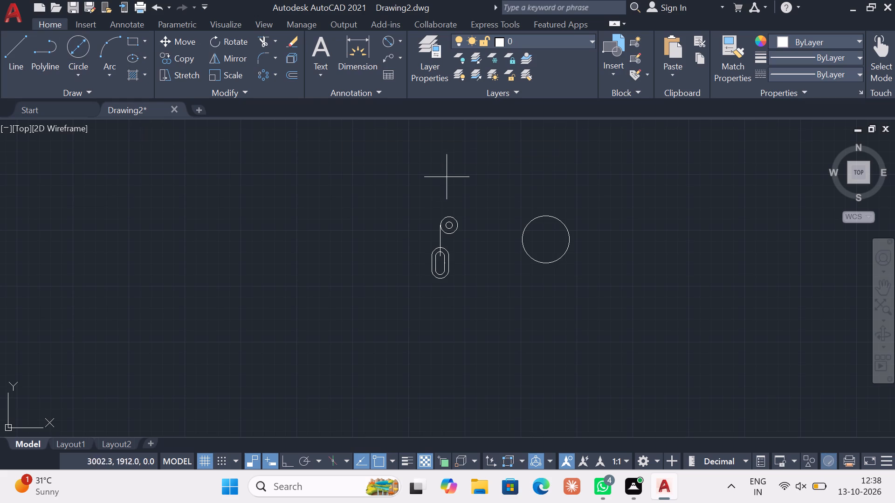
click(550, 239)
text(50)
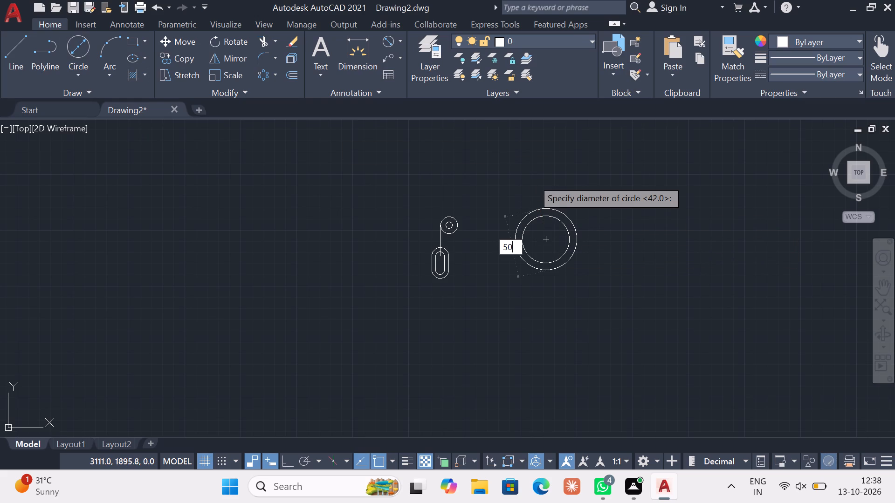
key(Return)
Draw vertical and horizontal lines across the diameter 50 circle, joining its opposite quadrants through the centre.
click(7, 48)
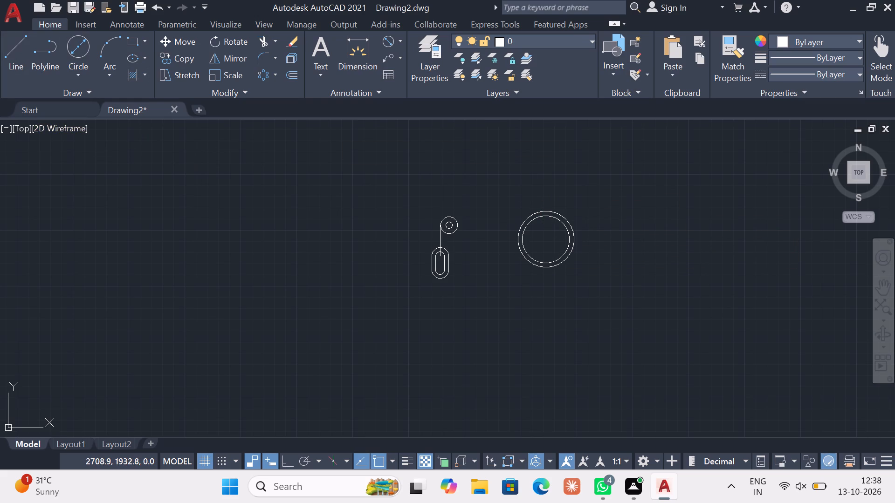
scroll(554, 263, up, 2)
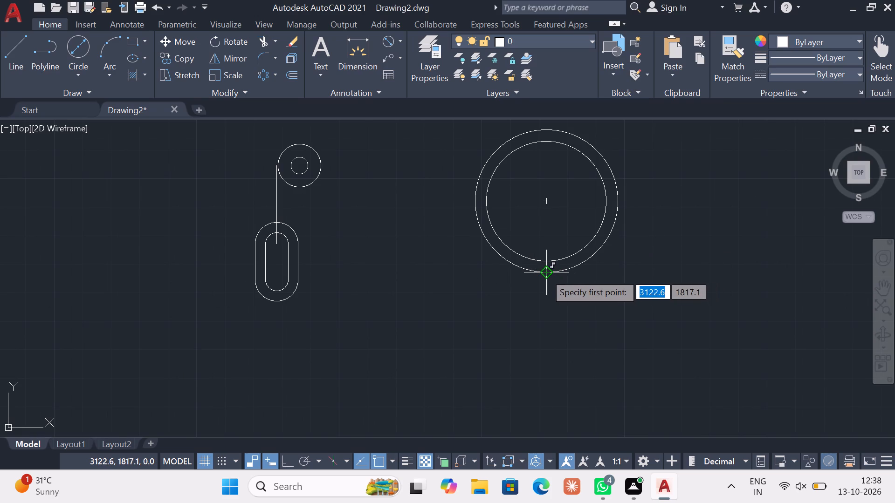
click(545, 273)
click(542, 132)
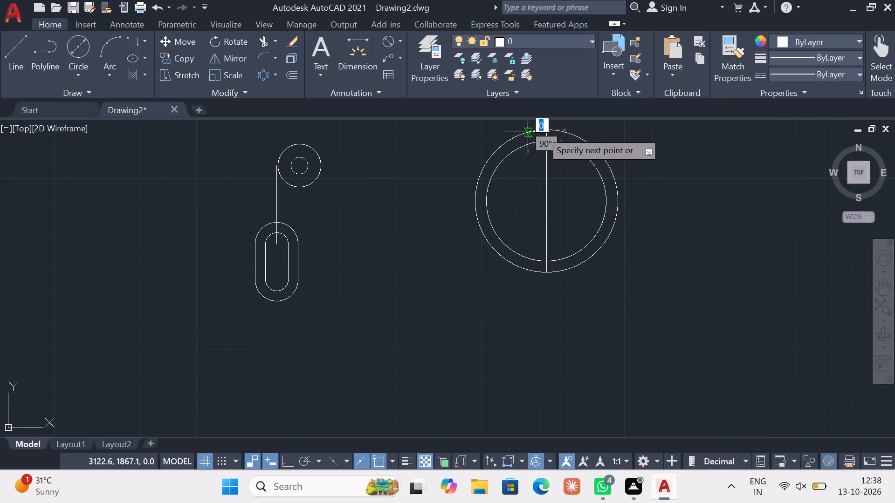
key(Escape)
click(26, 55)
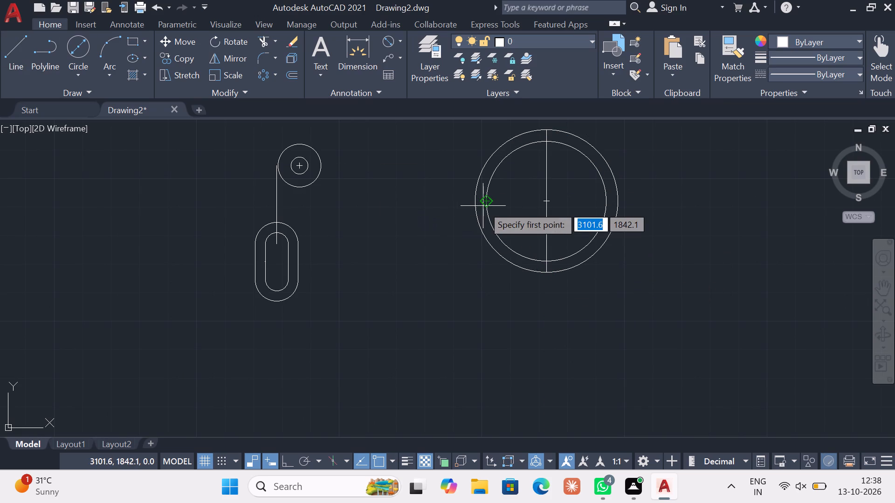
click(476, 203)
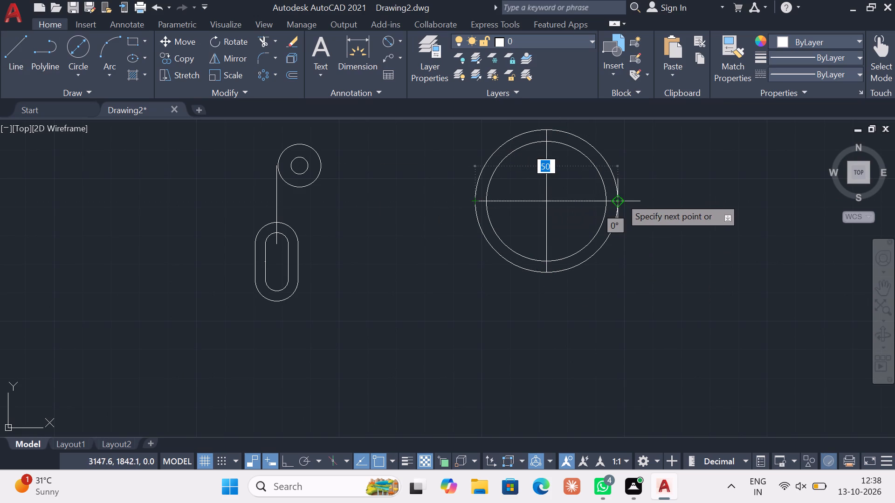
click(620, 197)
key(Escape)
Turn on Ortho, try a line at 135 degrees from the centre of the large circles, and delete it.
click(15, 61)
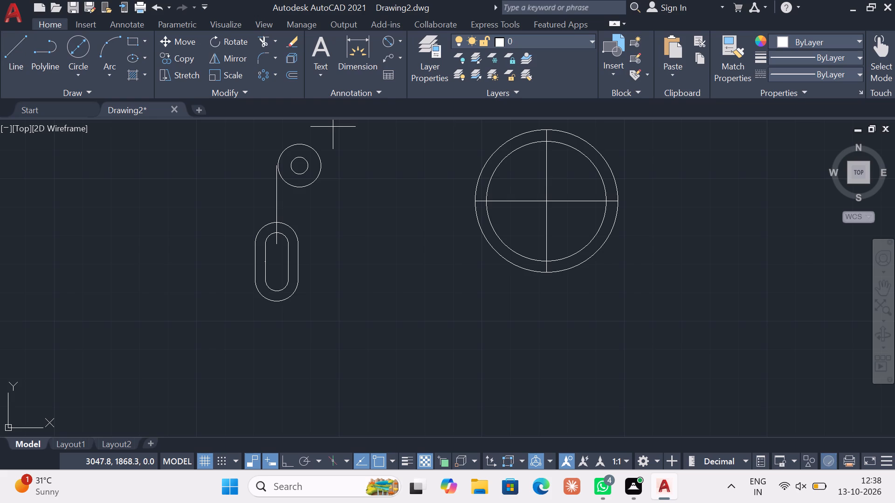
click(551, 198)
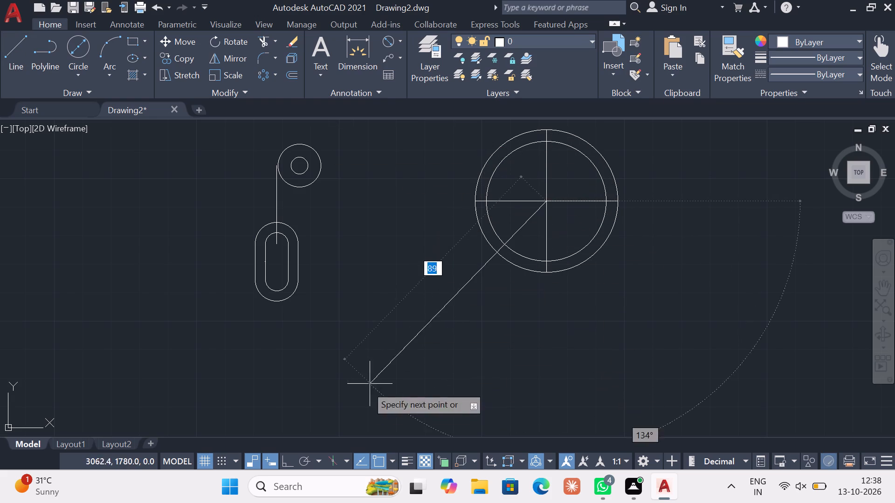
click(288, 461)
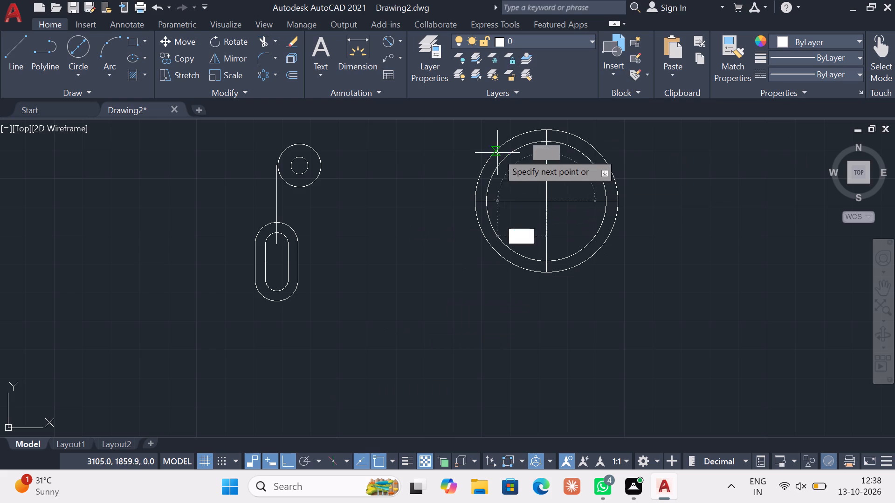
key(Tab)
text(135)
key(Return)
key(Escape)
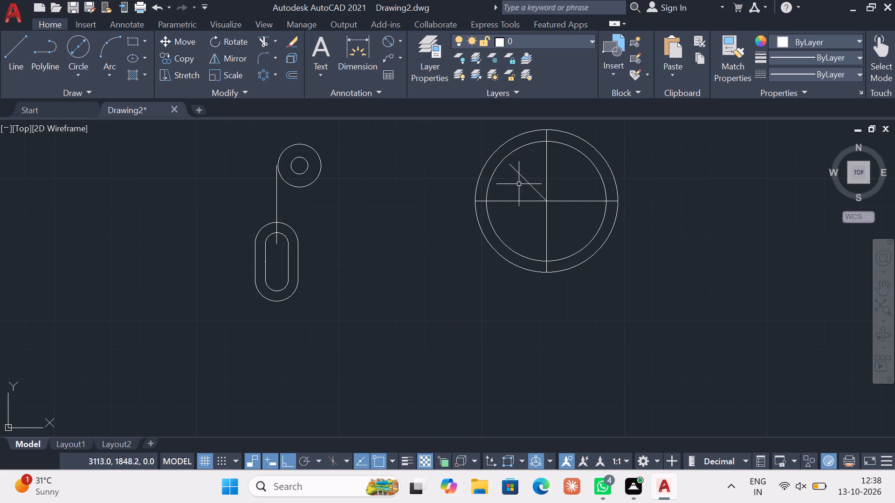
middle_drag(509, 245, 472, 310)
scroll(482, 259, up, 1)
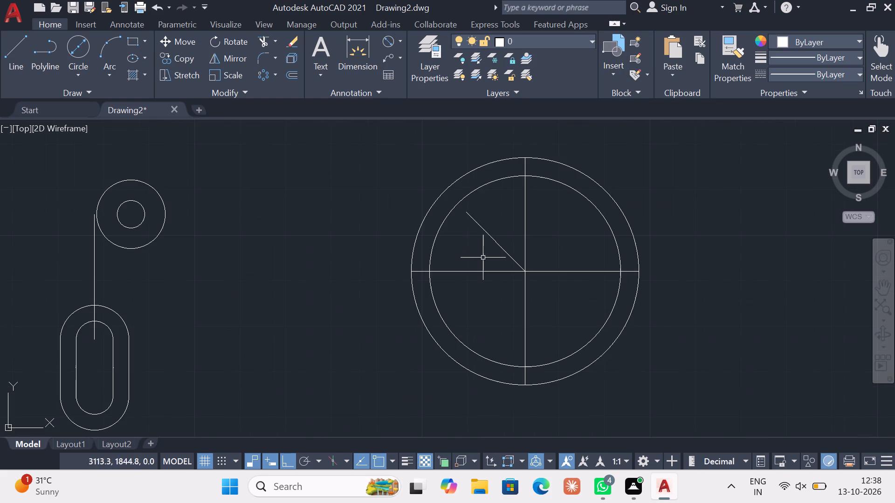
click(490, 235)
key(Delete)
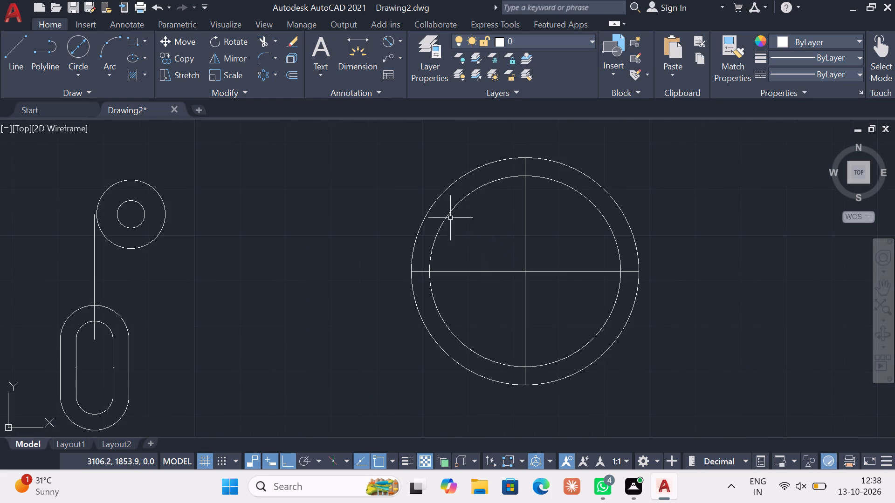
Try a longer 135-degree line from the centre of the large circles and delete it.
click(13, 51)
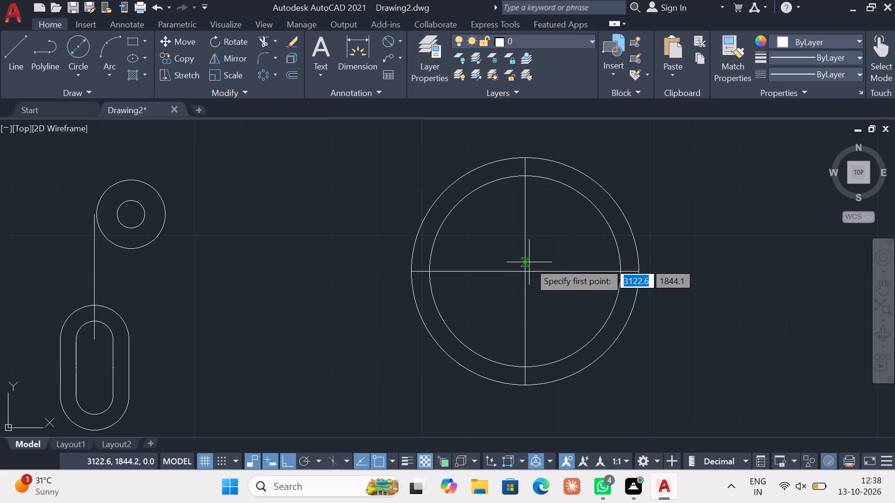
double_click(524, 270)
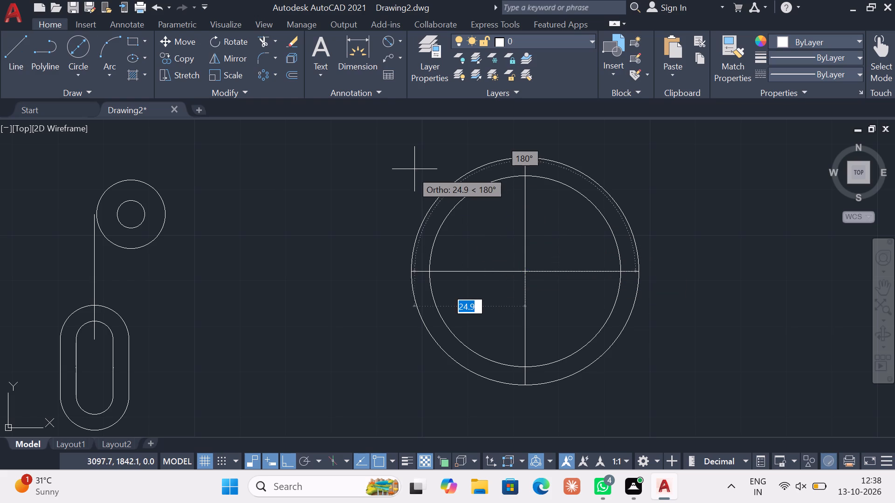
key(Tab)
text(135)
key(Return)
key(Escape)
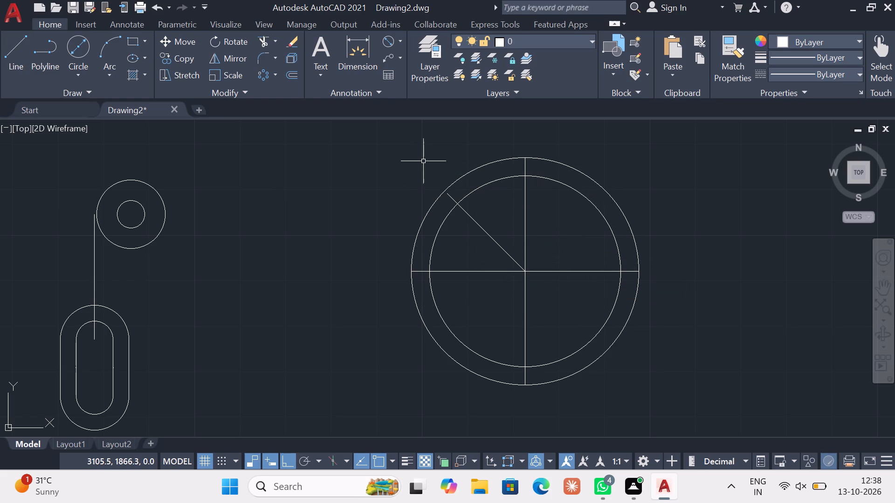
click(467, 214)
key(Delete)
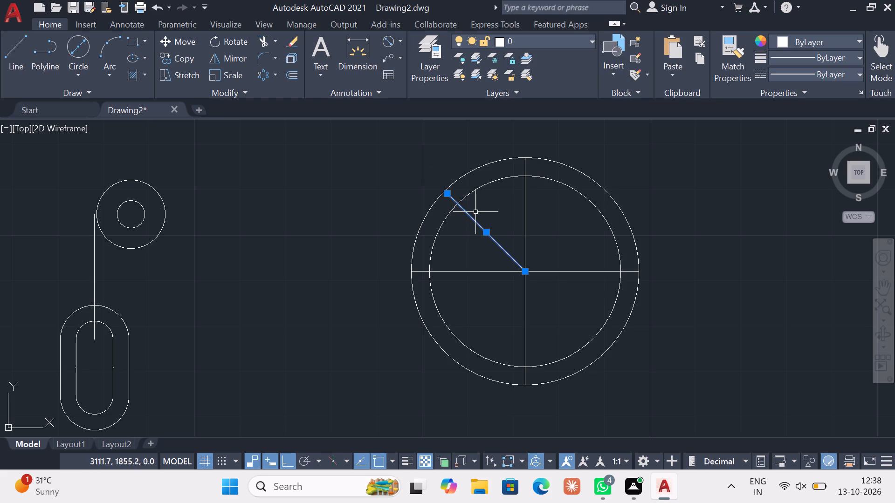
Draw a line about 32 long at 135 degrees from the large circles' centre, extending past the outer circle.
double_click(14, 57)
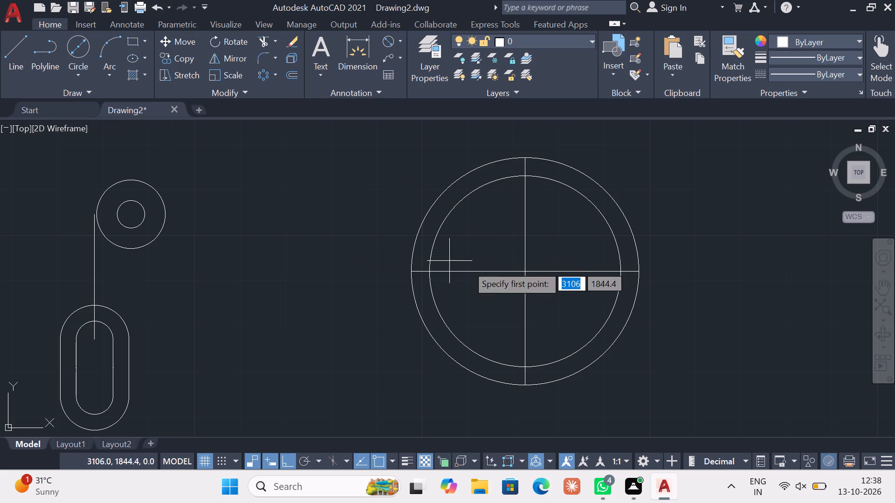
click(523, 272)
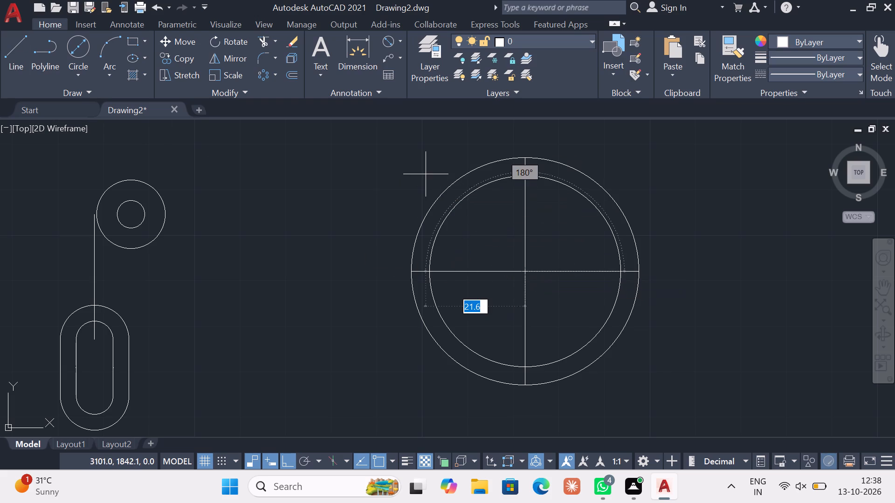
middle_drag(425, 196, 288, 336)
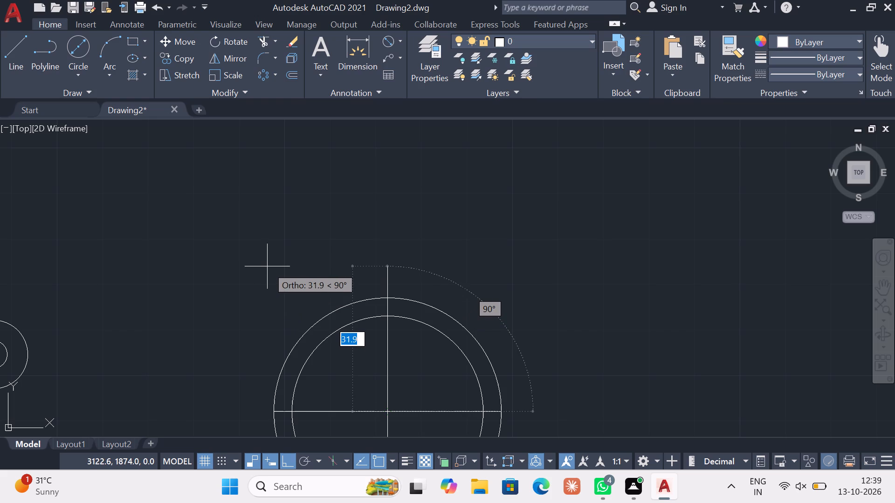
key(Tab)
text(135)
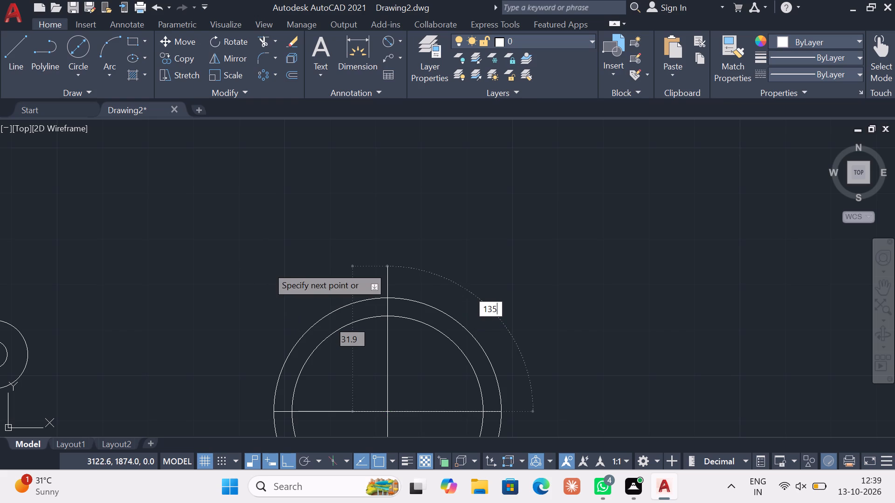
key(Return)
key(Escape)
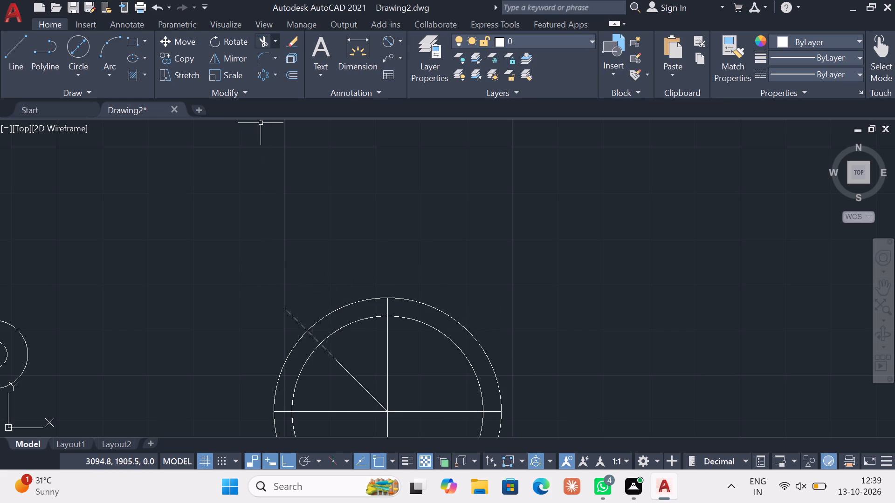
key(Escape)
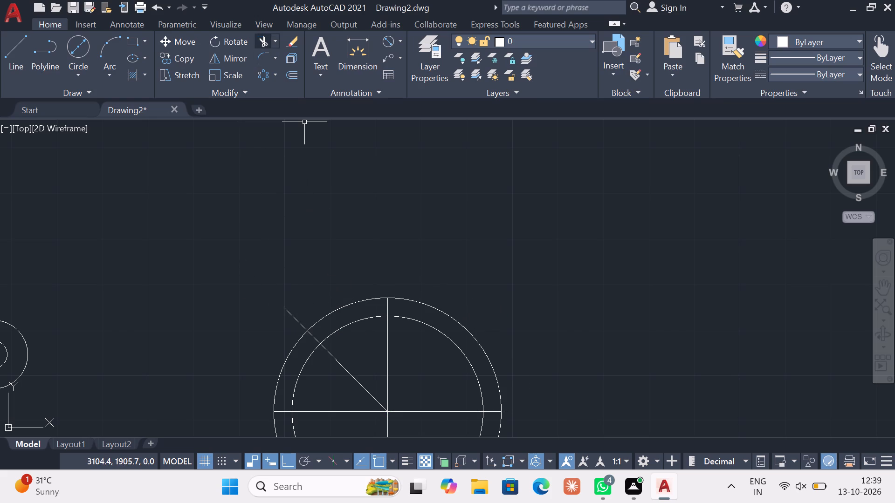
Trim the diagonal's overhang and all circle quarters except both upper-left ones and the inner lower-right one.
click(259, 40)
click(289, 313)
middle_drag(371, 330, 362, 295)
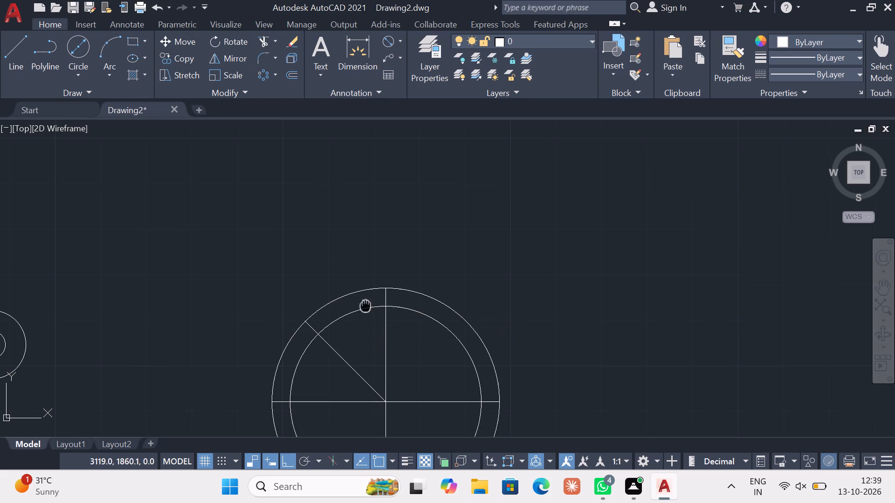
middle_drag(362, 295, 347, 231)
click(469, 353)
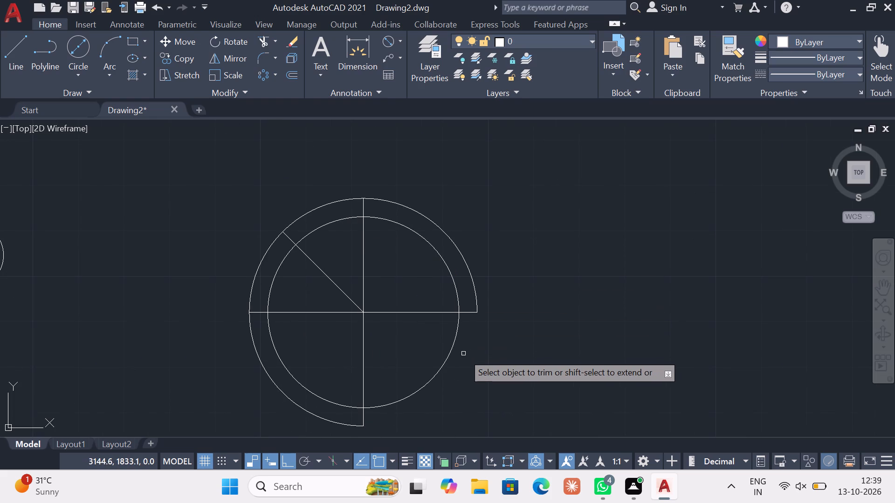
click(325, 424)
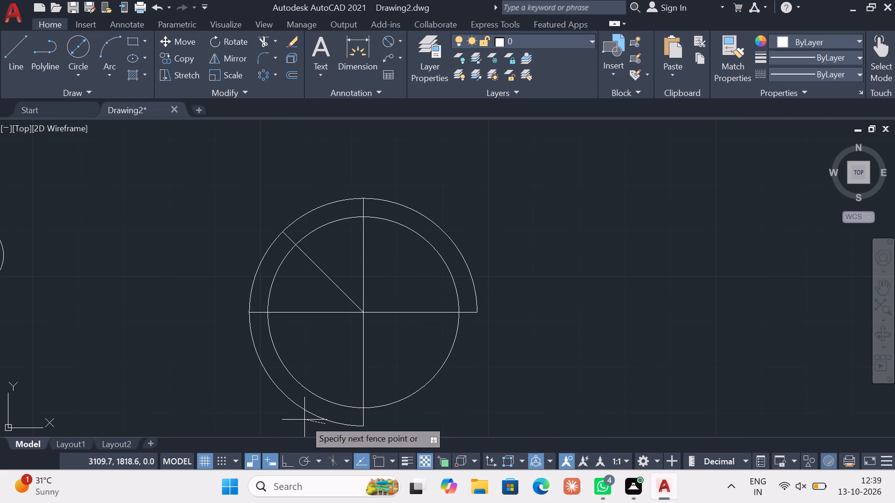
click(304, 420)
click(304, 410)
click(313, 394)
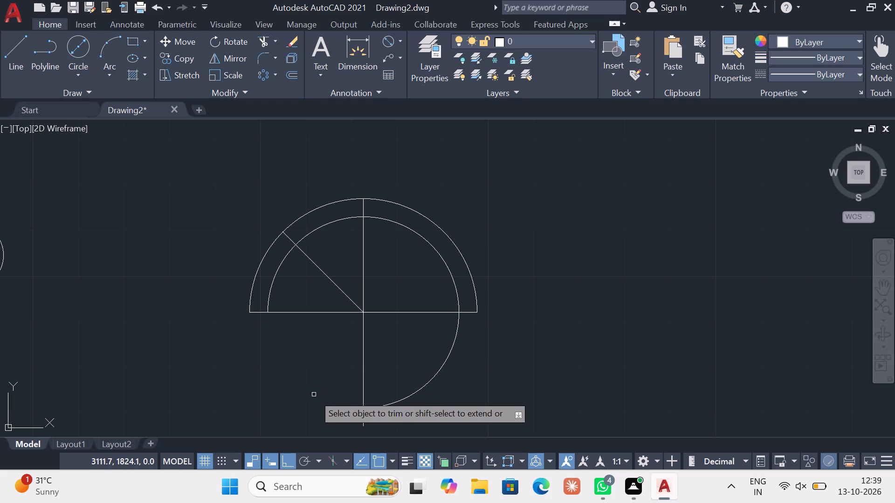
click(386, 199)
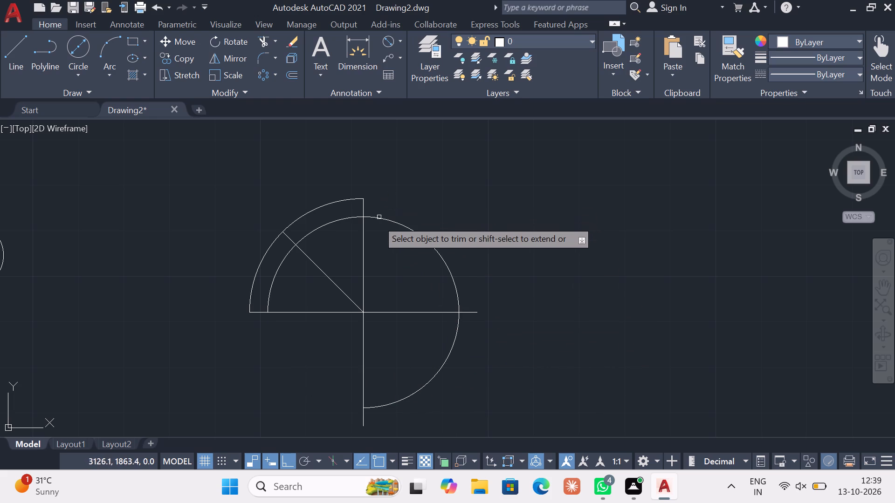
click(381, 220)
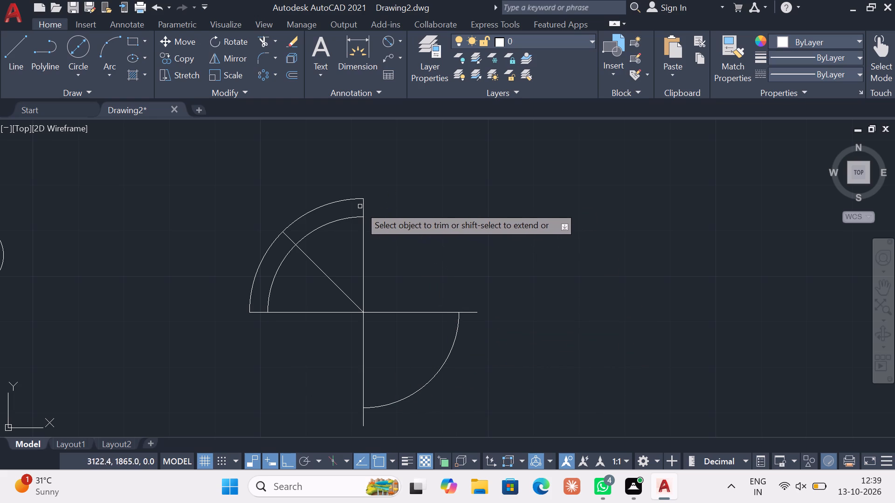
Trim the vertical, diagonal and horizontal lines bounding or crossing the upper-left quarter, leaving only its two concentric arcs.
click(362, 207)
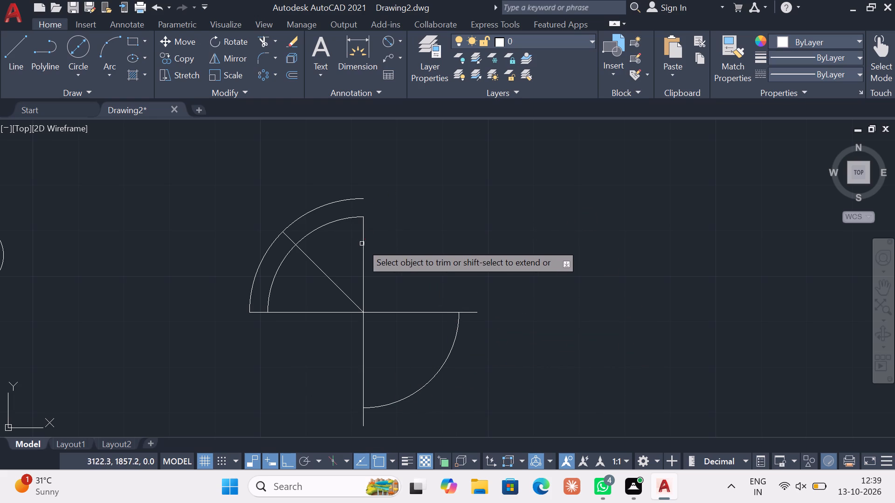
click(362, 244)
click(290, 239)
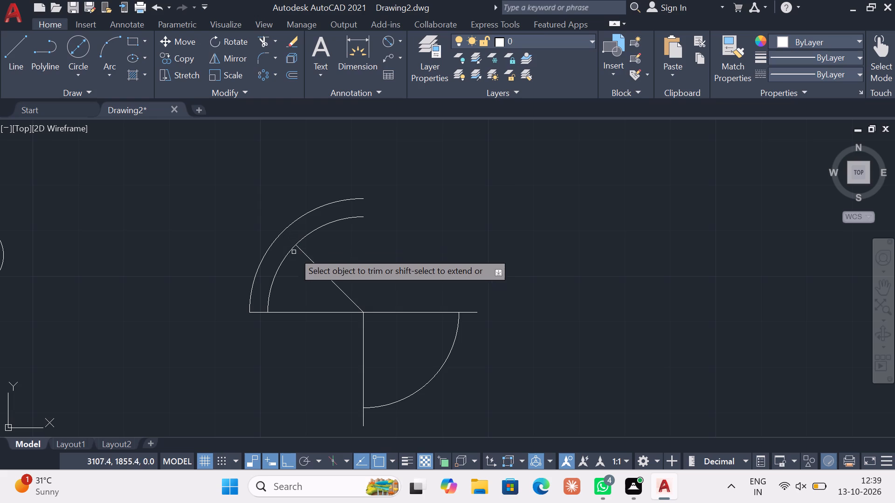
click(309, 255)
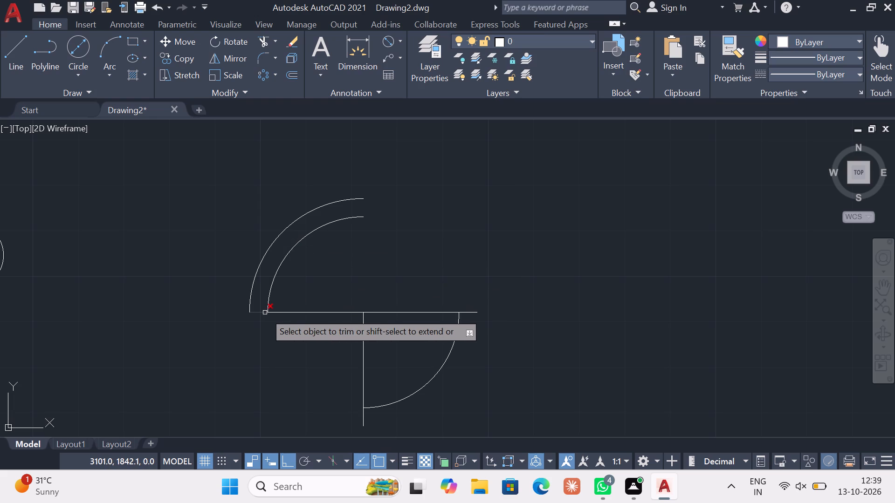
click(262, 313)
click(287, 311)
key(Escape)
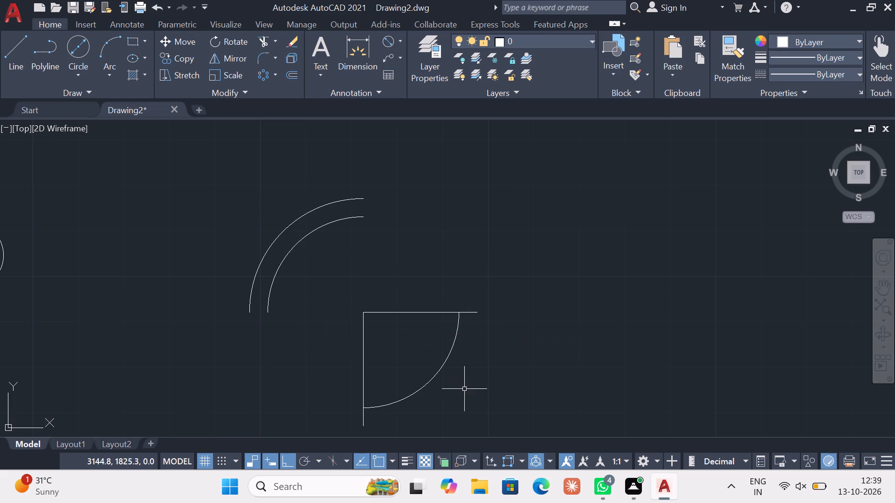
Delete the leftover lower-right quarter arc and its horizontal and vertical lines.
click(464, 389)
click(353, 304)
key(Delete)
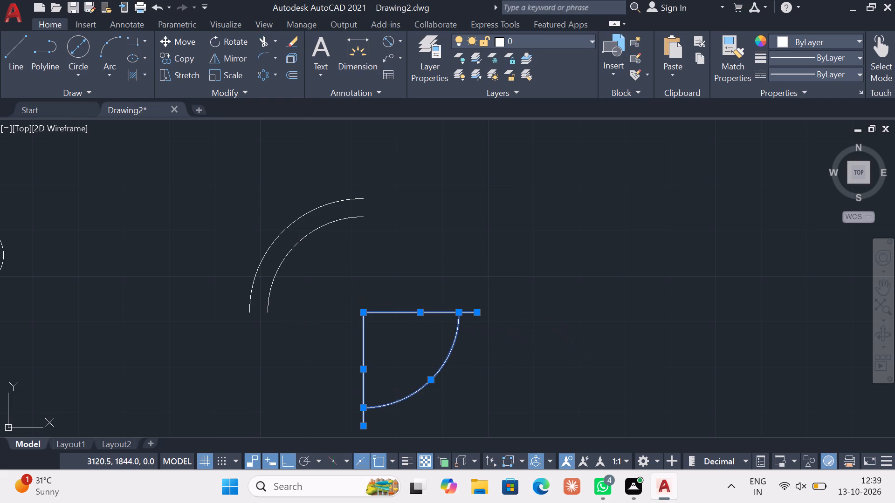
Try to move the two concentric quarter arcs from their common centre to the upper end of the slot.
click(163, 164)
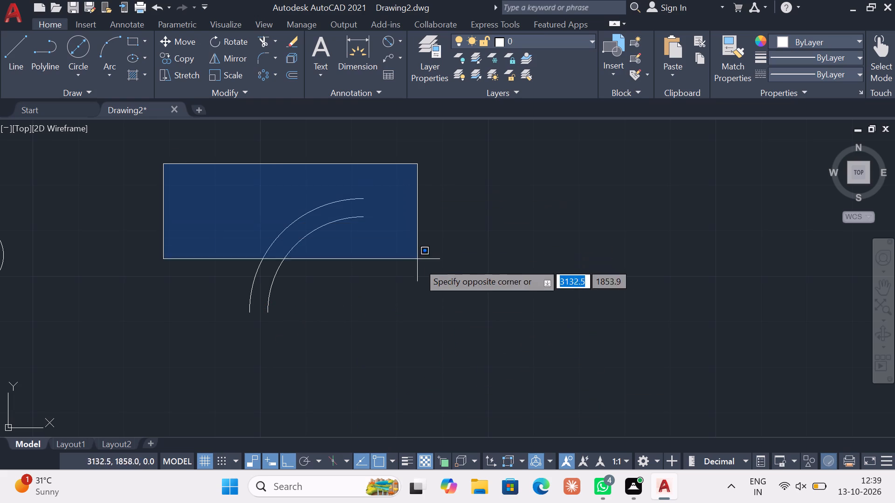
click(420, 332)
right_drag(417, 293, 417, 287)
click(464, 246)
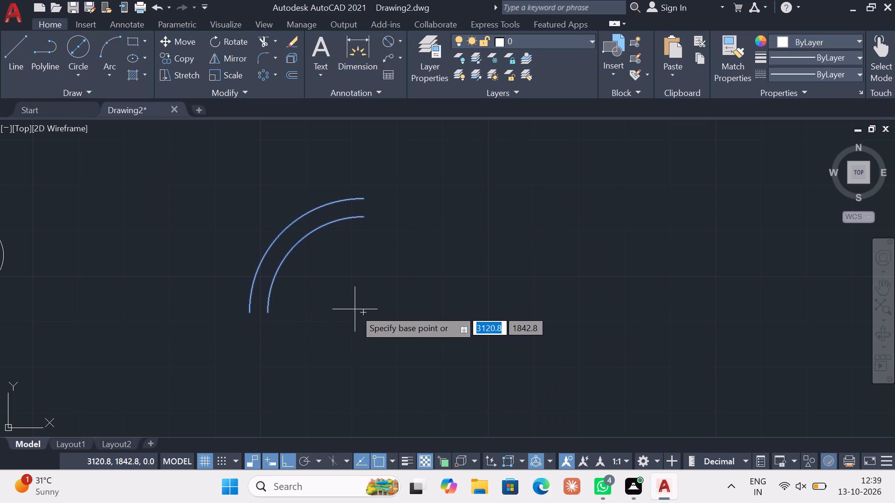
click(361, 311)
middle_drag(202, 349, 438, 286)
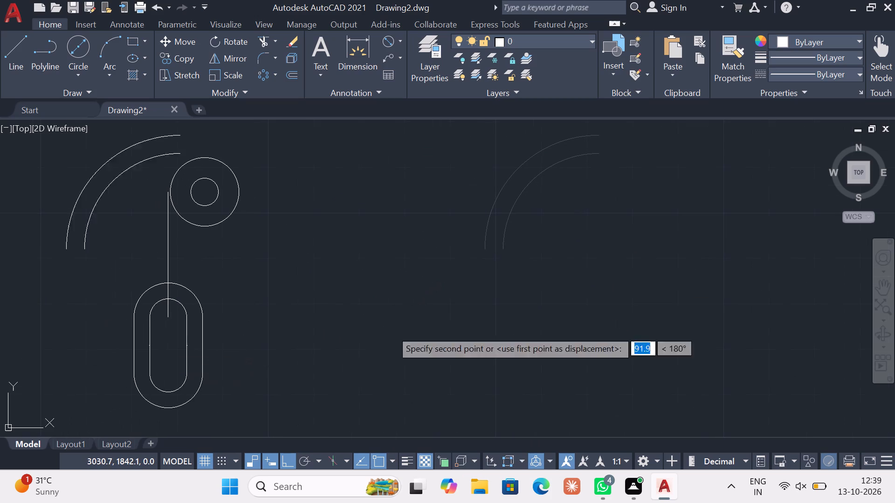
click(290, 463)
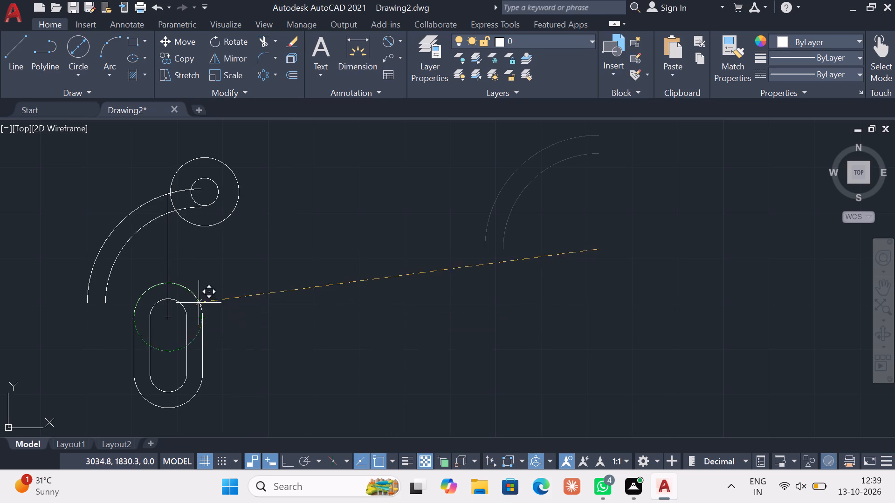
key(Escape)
Delete the two concentric quarter arcs drawn to the side of the profile.
drag(611, 275, 498, 194)
click(458, 170)
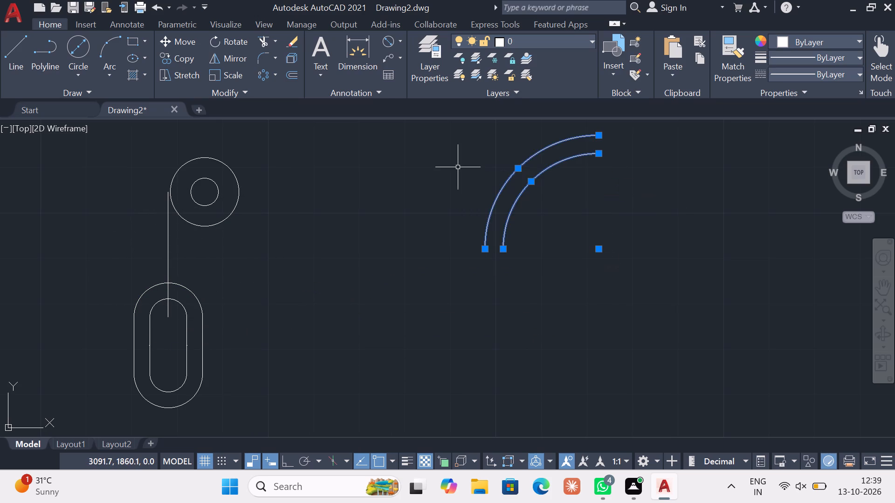
key(Delete)
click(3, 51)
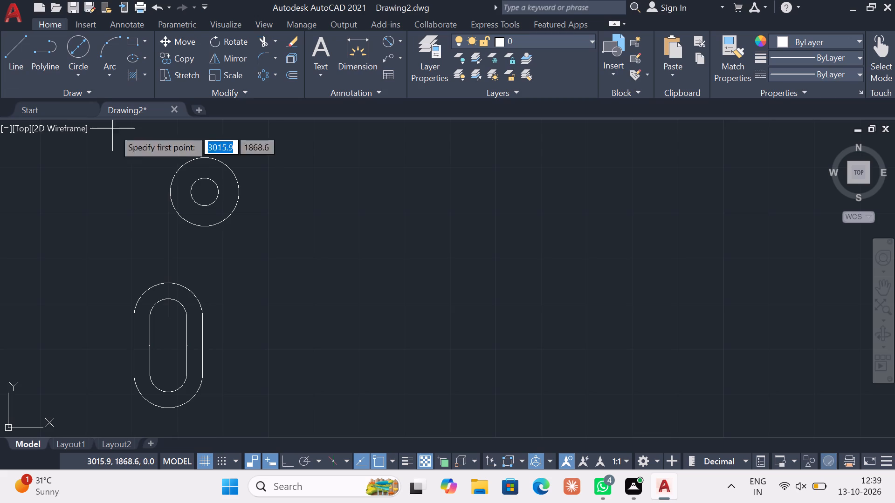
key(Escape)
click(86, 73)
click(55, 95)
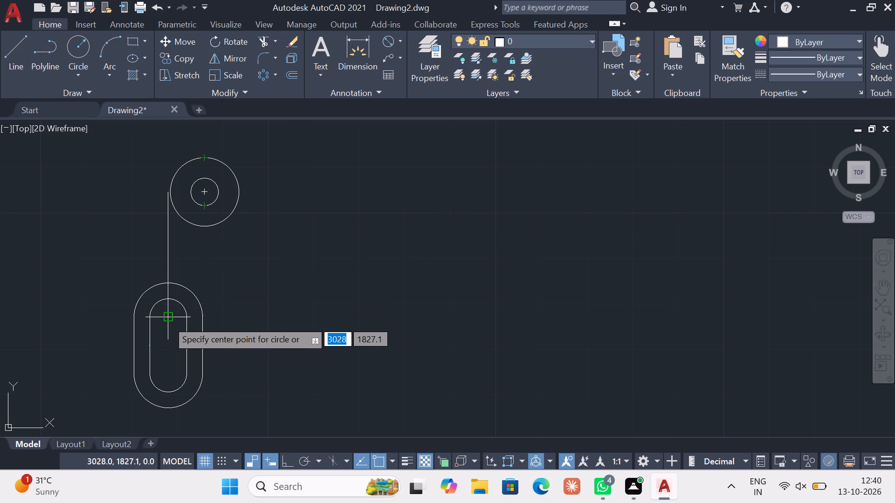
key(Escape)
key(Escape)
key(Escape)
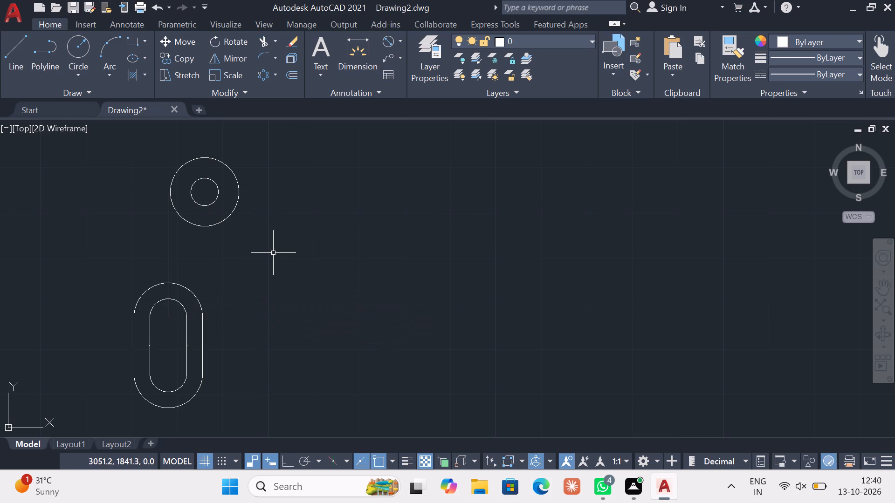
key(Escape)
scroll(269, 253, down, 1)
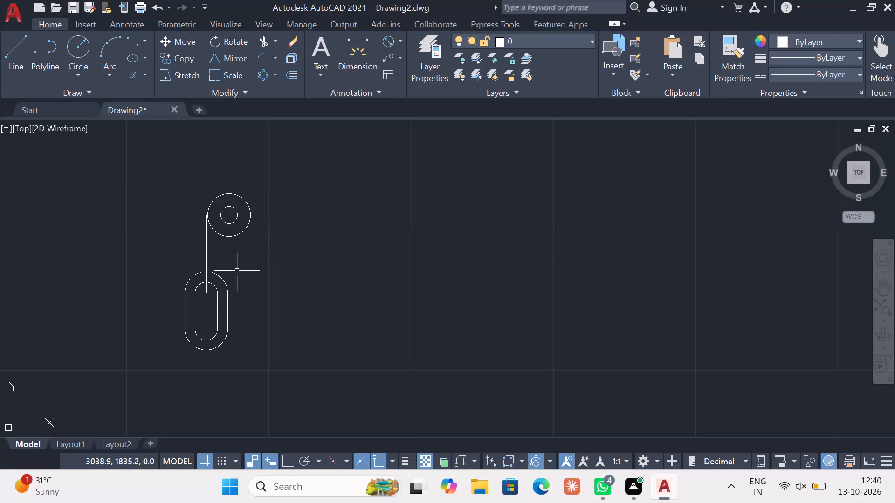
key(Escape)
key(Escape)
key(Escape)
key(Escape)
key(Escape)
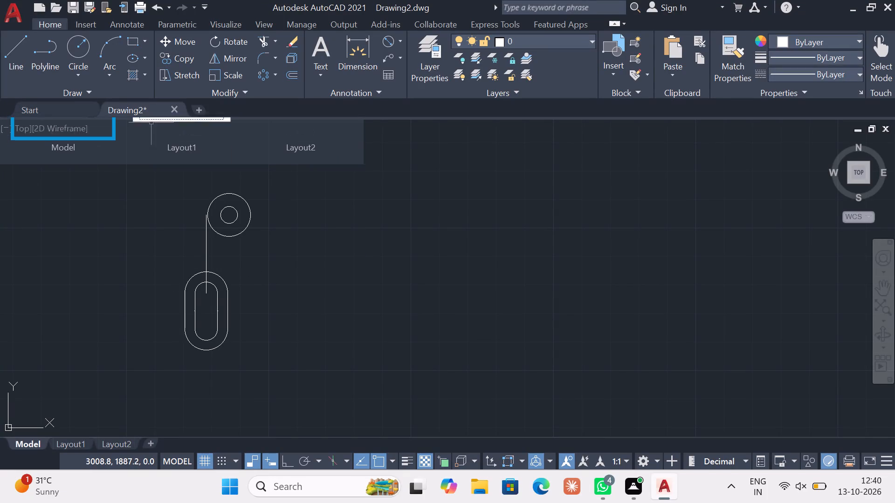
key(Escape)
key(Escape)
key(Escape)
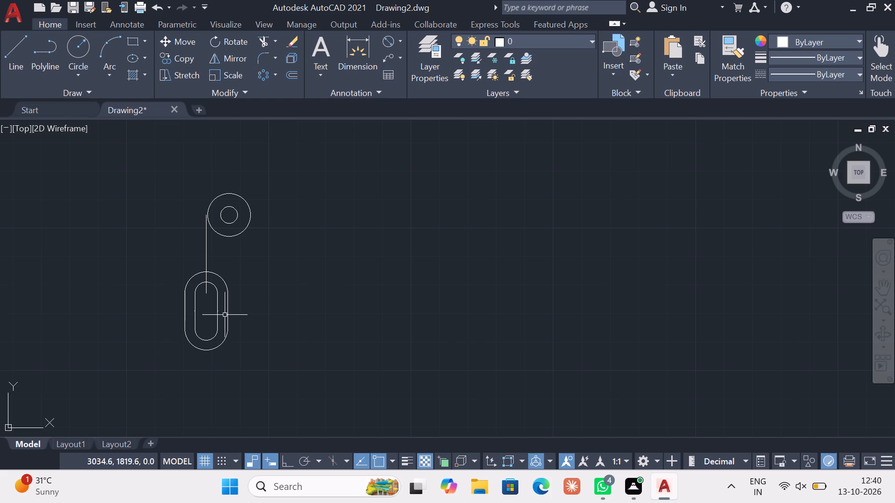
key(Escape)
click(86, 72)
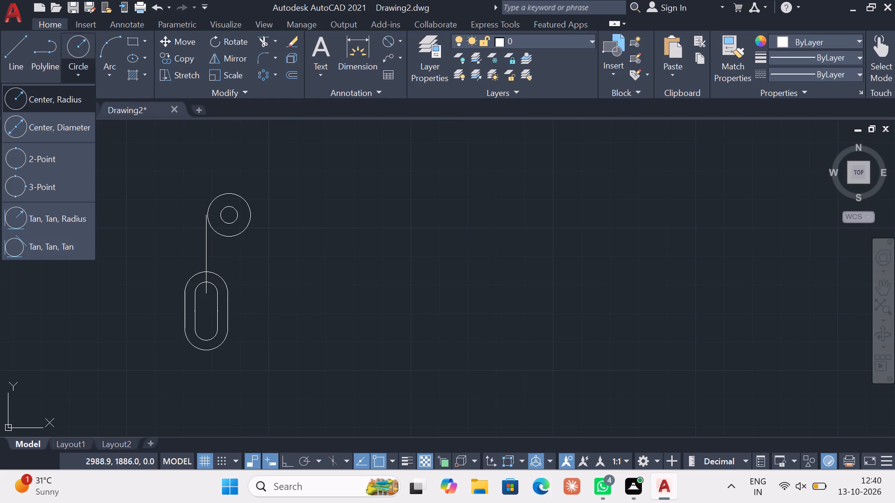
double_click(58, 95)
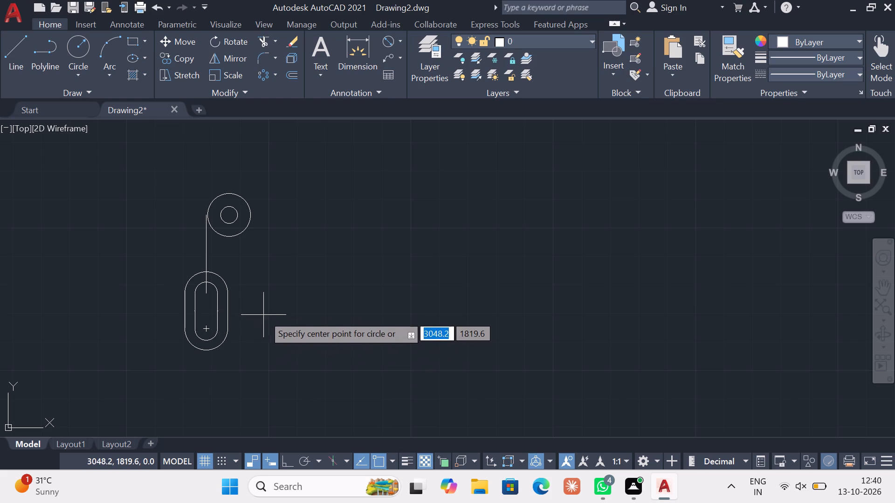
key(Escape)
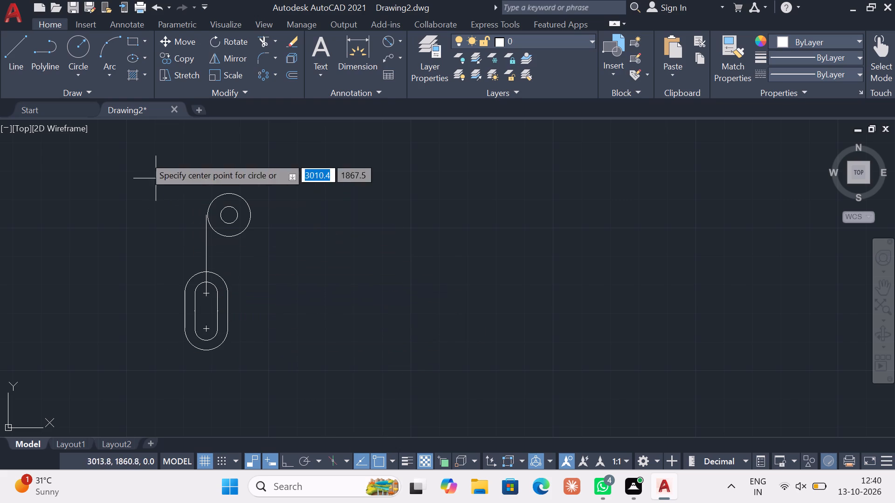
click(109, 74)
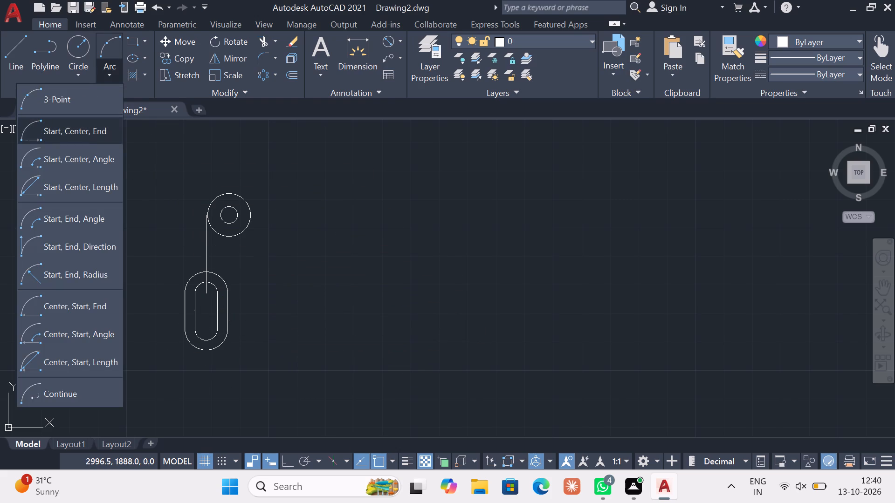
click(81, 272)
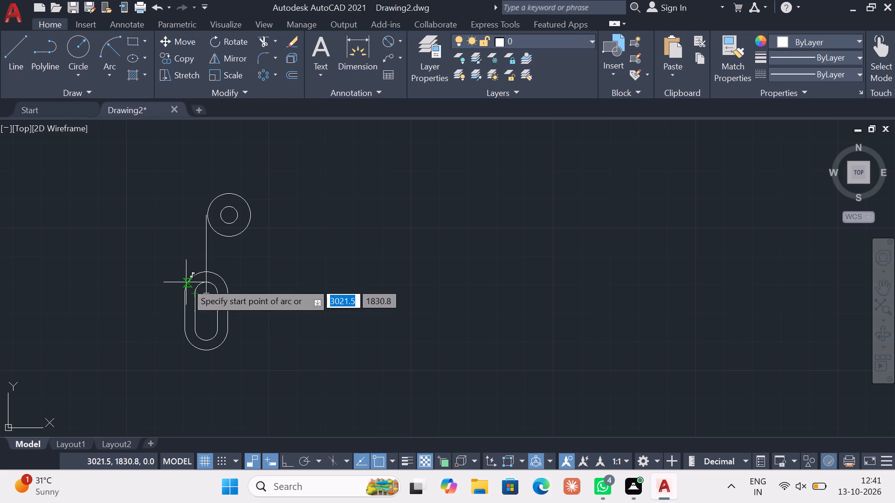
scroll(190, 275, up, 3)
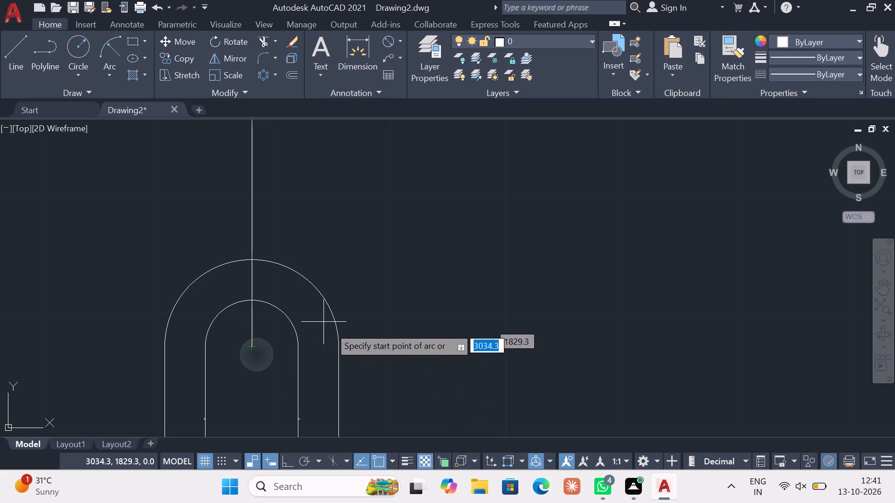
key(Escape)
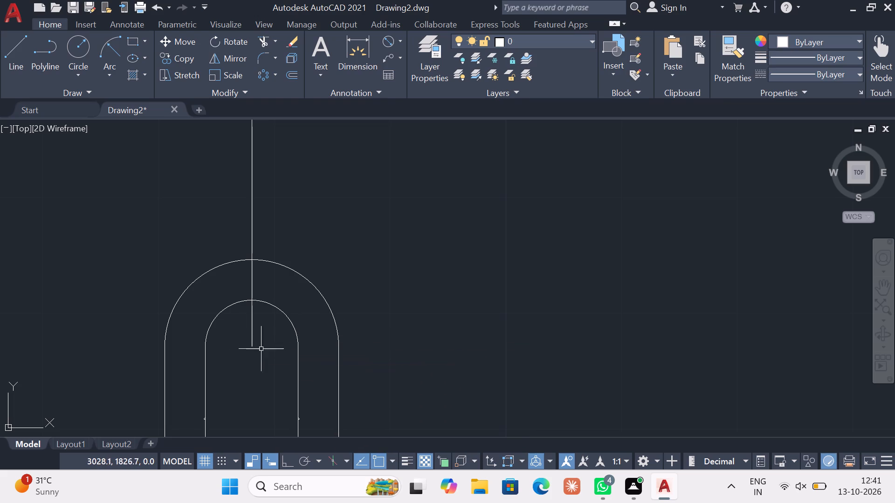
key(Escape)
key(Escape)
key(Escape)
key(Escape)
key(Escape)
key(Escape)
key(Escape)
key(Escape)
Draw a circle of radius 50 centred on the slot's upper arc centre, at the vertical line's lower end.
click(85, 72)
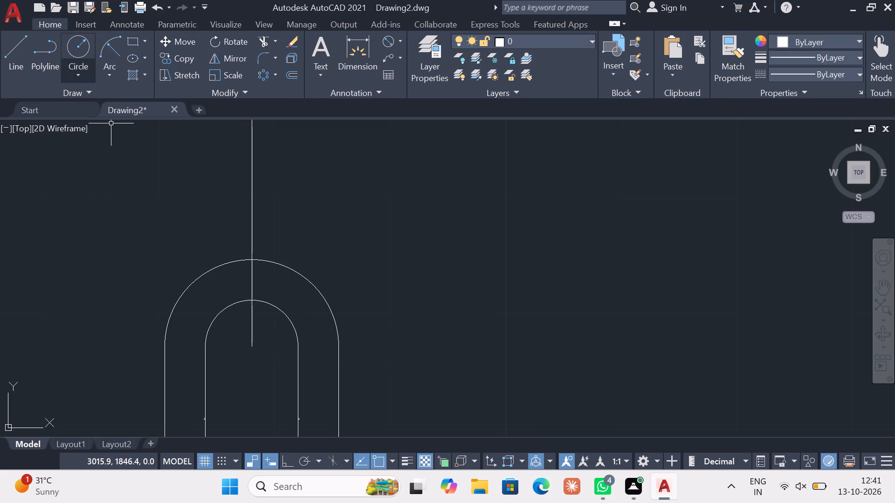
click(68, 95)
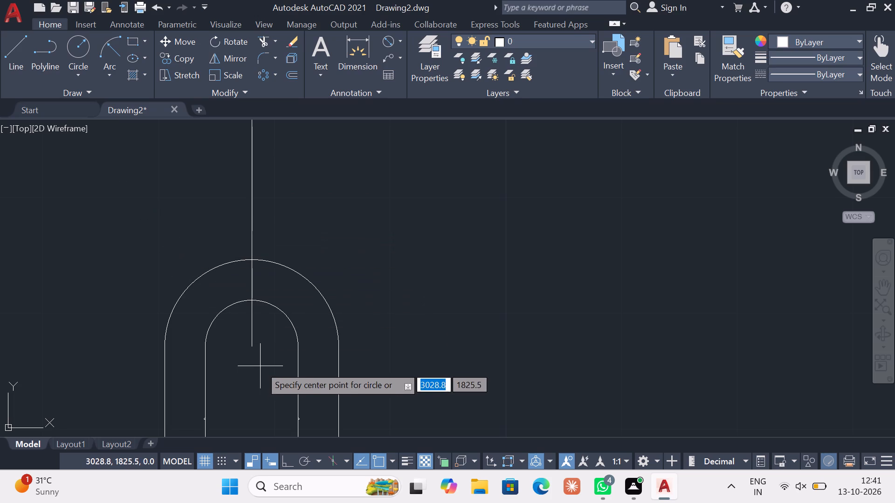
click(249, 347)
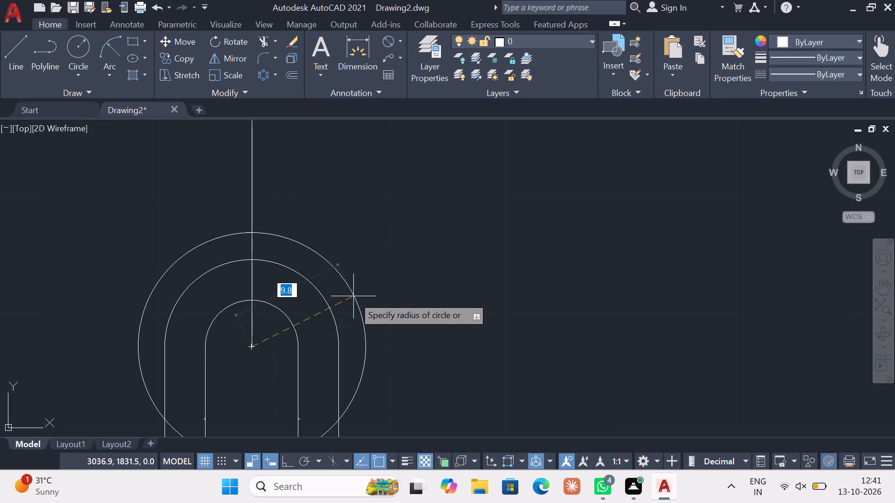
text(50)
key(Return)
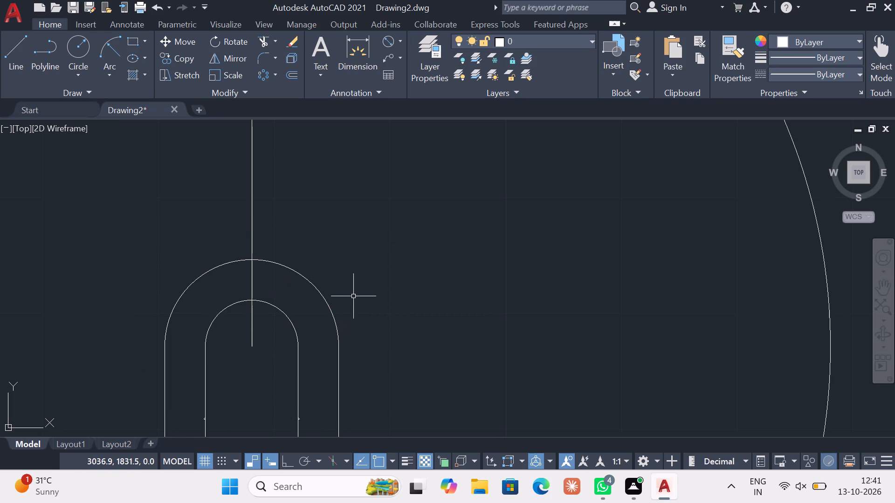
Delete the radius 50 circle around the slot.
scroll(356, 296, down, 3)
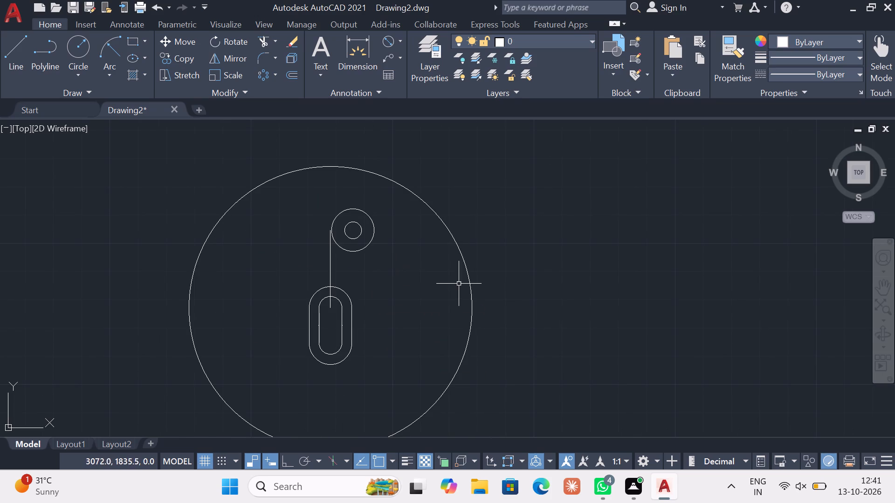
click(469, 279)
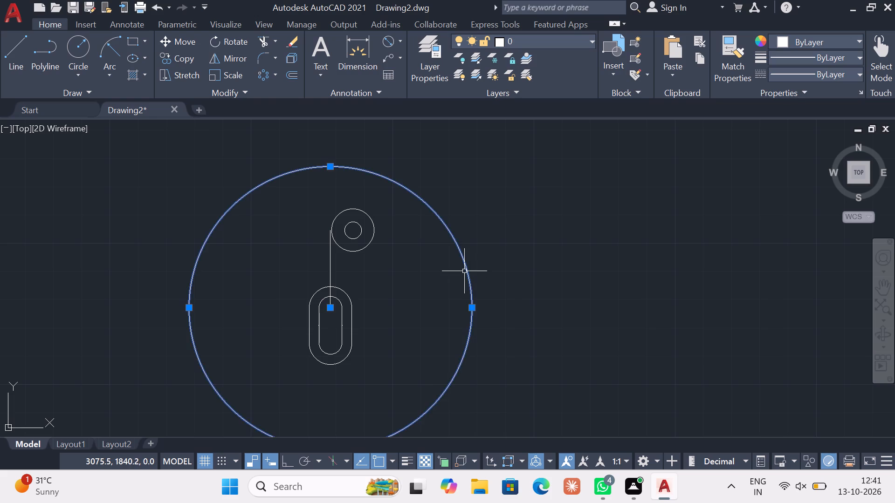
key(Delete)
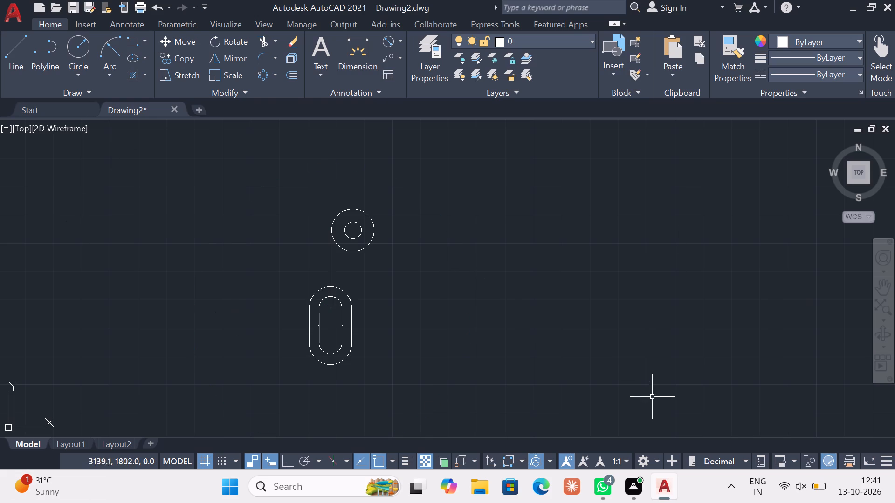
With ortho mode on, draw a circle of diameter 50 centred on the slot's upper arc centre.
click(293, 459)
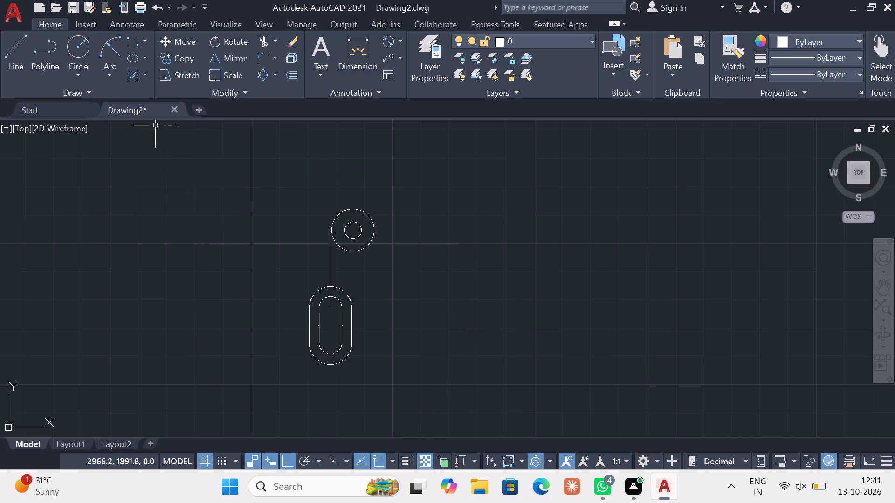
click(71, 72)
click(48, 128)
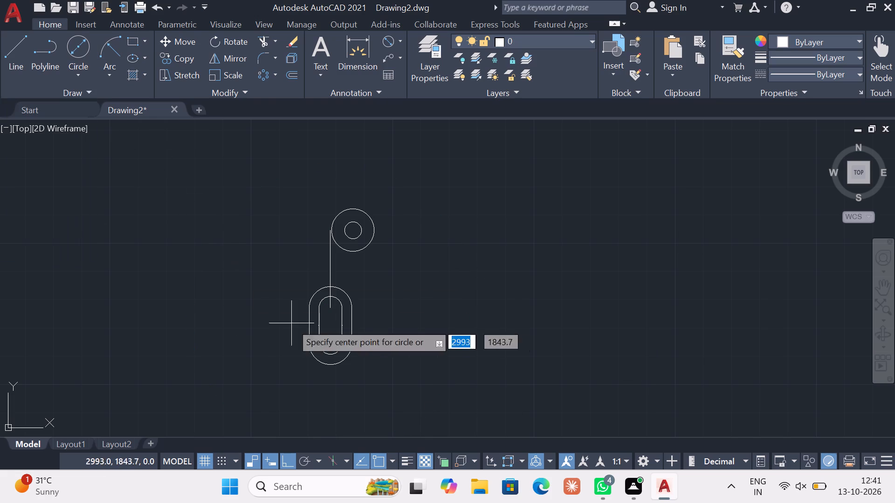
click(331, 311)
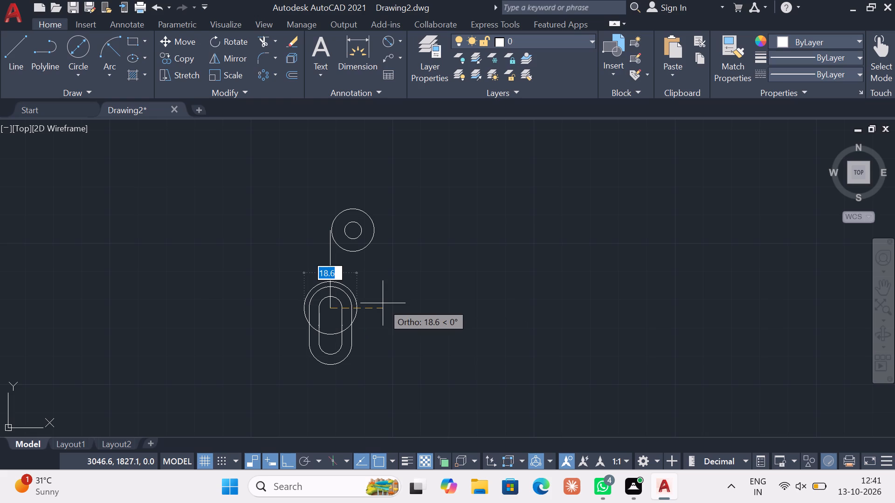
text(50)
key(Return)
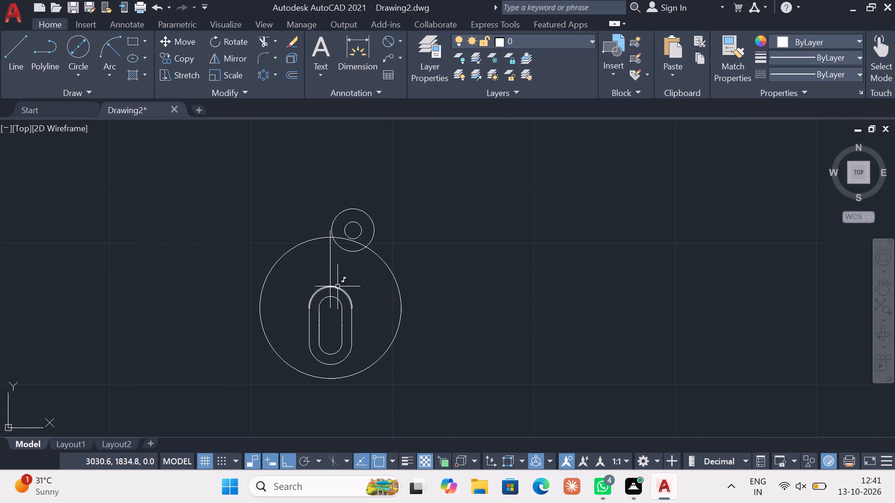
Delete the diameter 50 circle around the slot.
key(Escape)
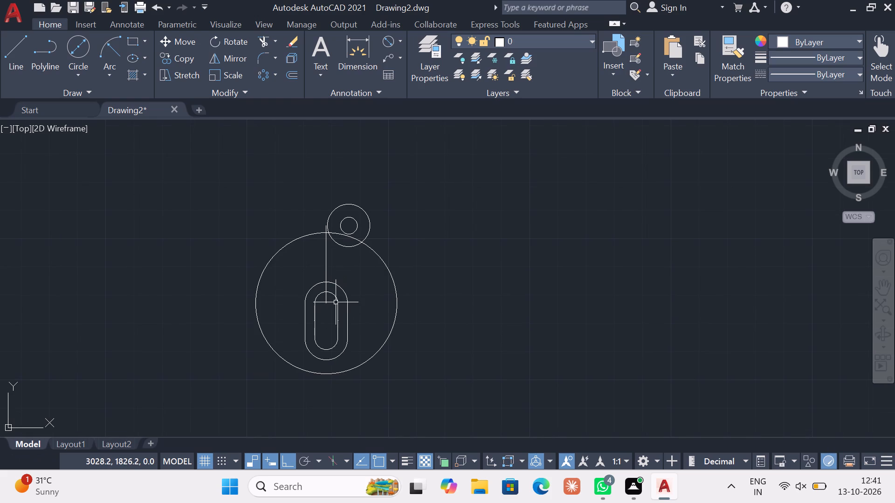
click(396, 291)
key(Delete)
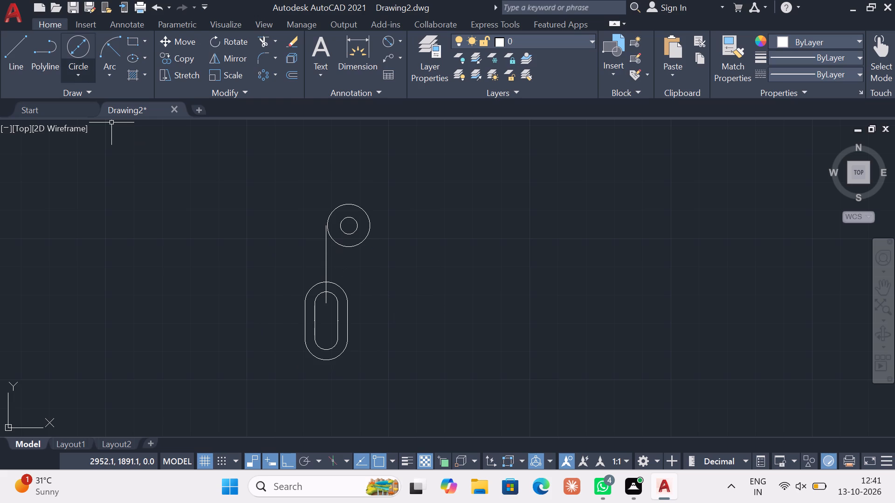
Limit the running object snaps to Endpoint and Tangent, switching off all the other snap types.
click(102, 72)
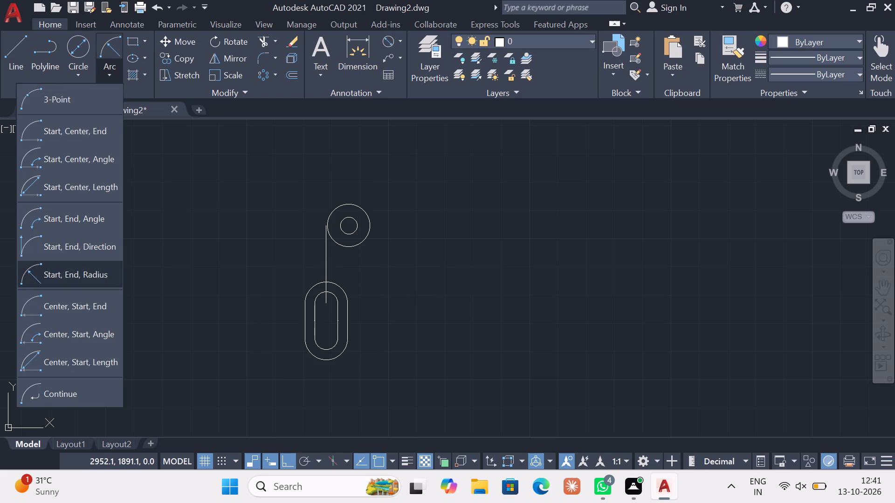
click(76, 269)
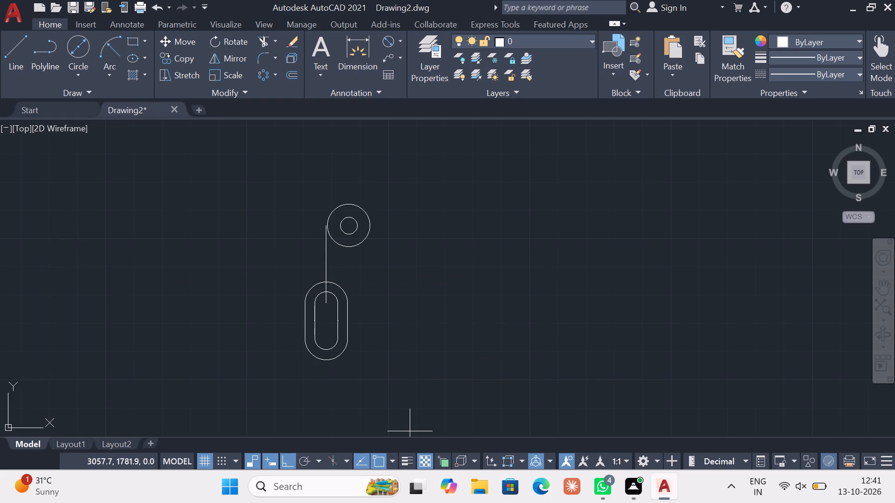
click(391, 459)
click(296, 424)
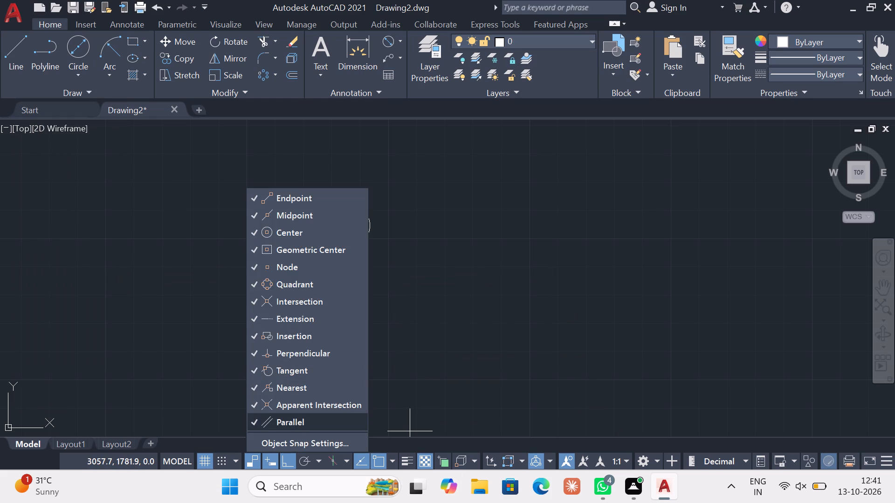
click(303, 409)
click(304, 389)
click(320, 353)
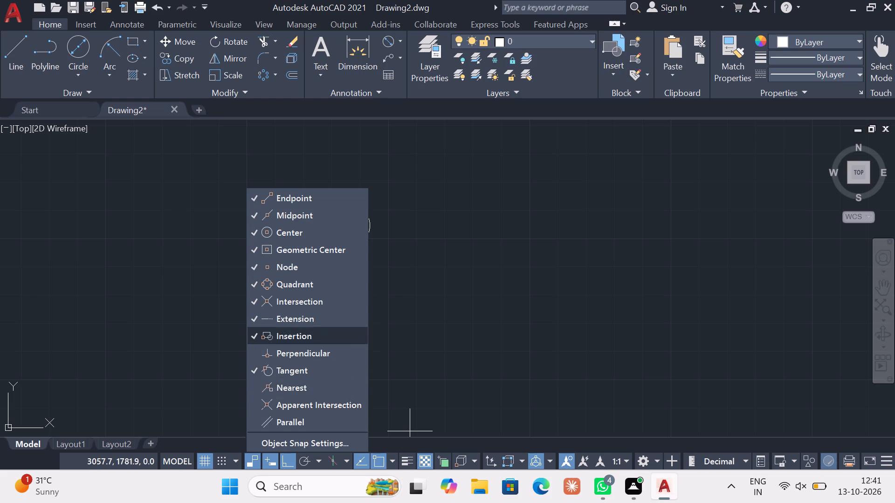
click(314, 331)
click(314, 314)
click(316, 296)
click(317, 283)
click(318, 265)
click(318, 246)
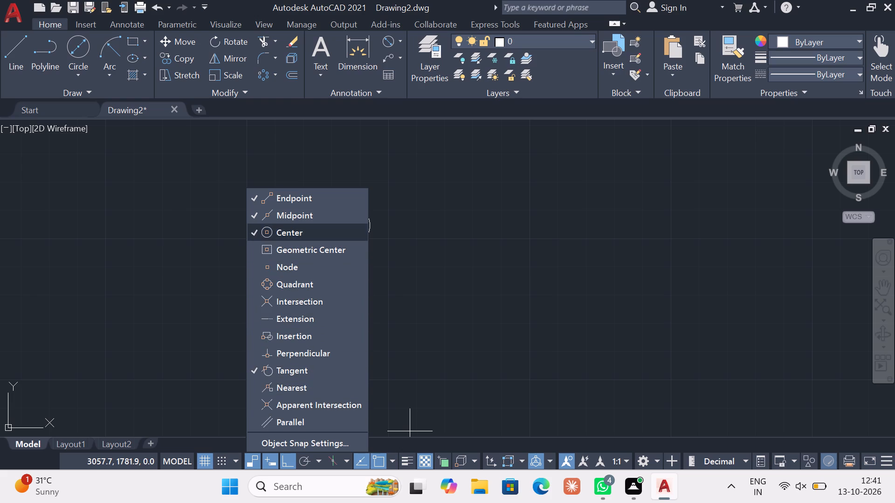
click(317, 227)
click(317, 213)
double_click(322, 191)
click(460, 227)
Turn off ortho mode and leave the pending arc command.
scroll(316, 249, up, 2)
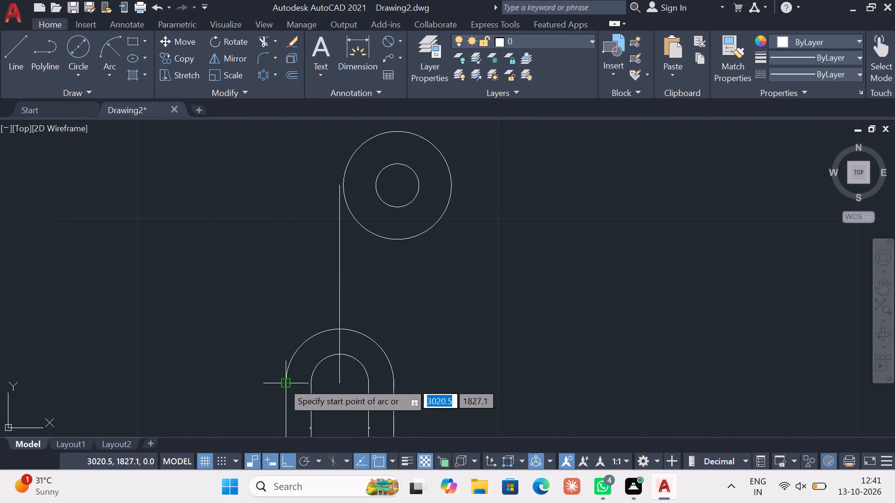
click(279, 457)
click(285, 450)
click(285, 457)
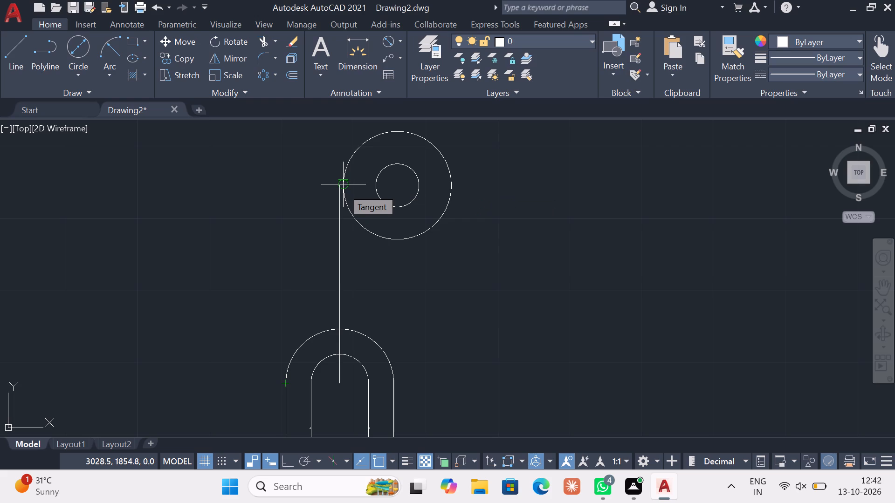
key(Escape)
key(Escape)
key(Escape)
key(Escape)
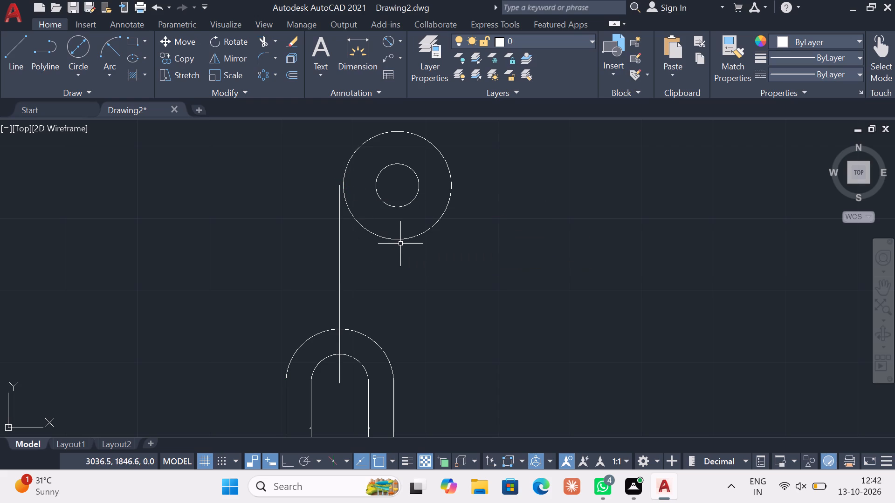
key(Escape)
key(Escape)
key(Escape)
key(Escape)
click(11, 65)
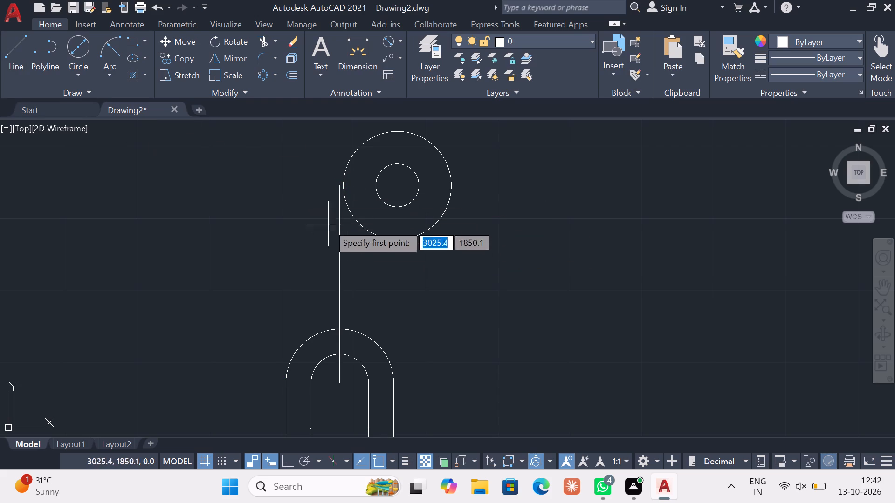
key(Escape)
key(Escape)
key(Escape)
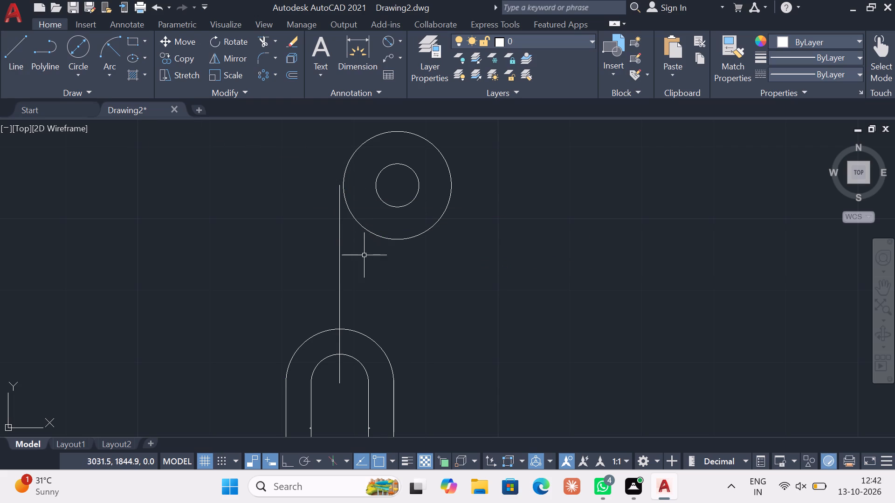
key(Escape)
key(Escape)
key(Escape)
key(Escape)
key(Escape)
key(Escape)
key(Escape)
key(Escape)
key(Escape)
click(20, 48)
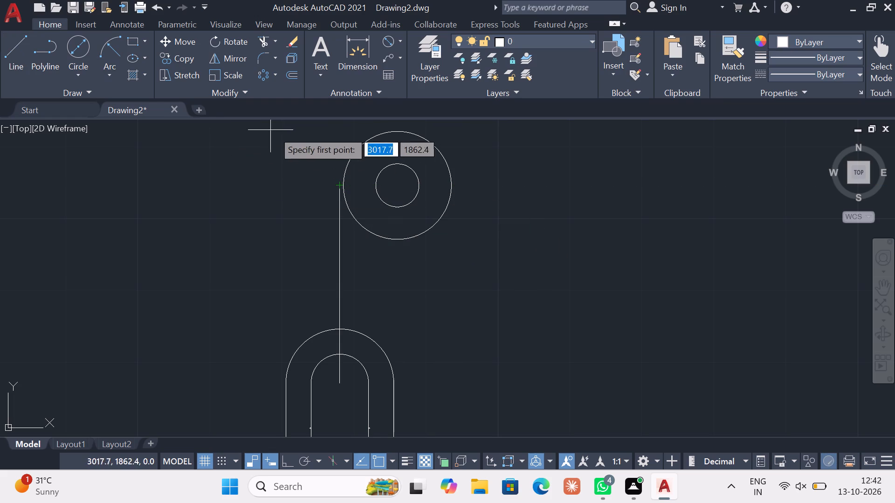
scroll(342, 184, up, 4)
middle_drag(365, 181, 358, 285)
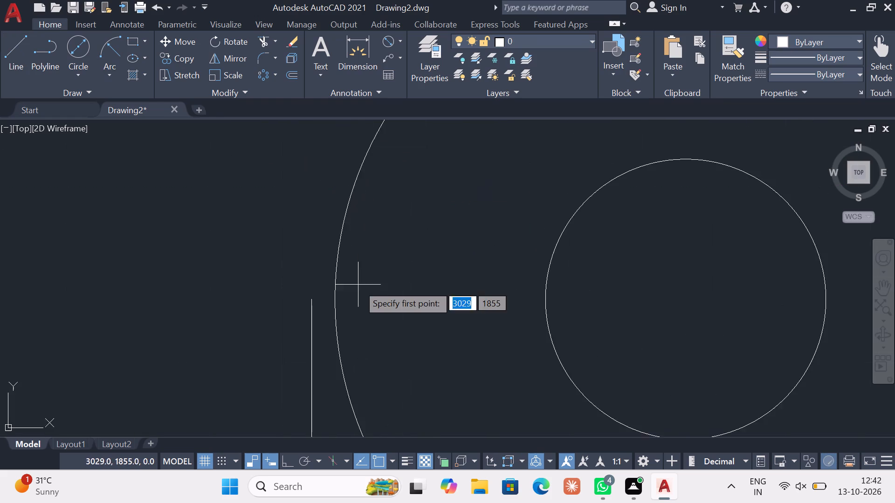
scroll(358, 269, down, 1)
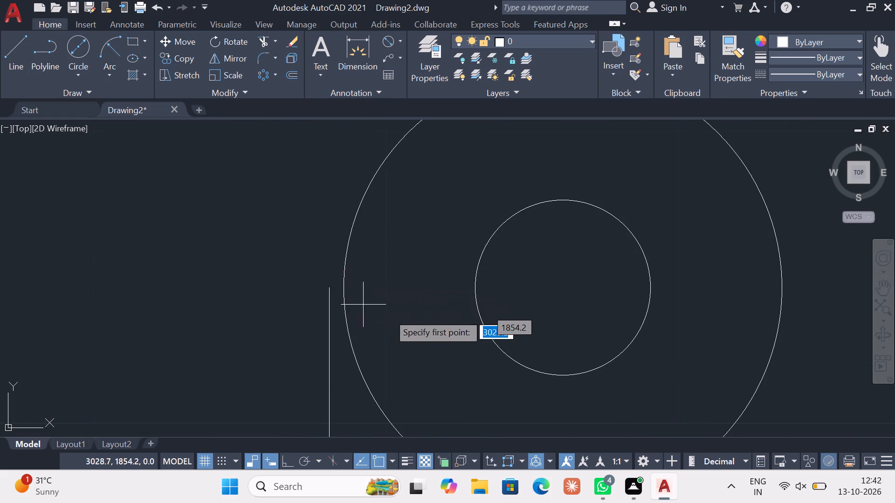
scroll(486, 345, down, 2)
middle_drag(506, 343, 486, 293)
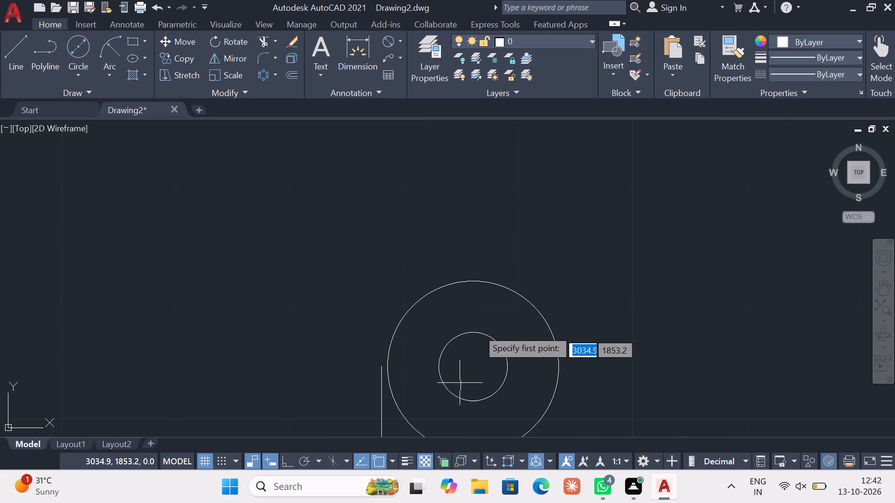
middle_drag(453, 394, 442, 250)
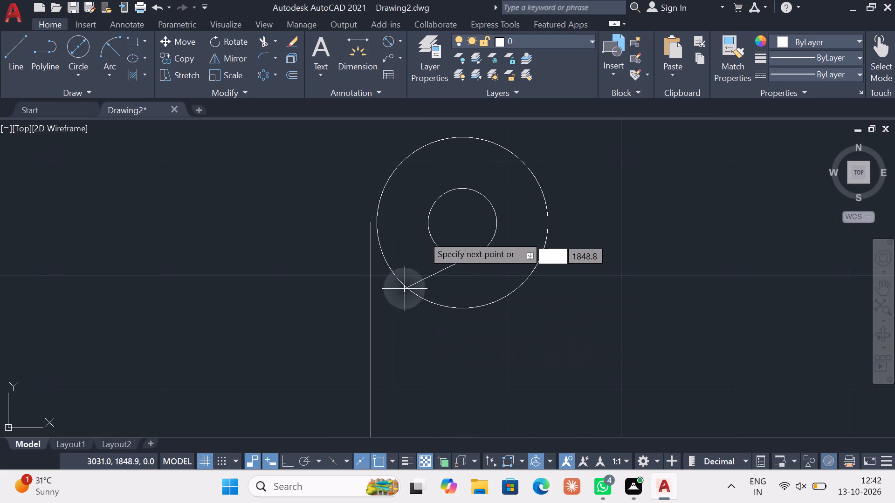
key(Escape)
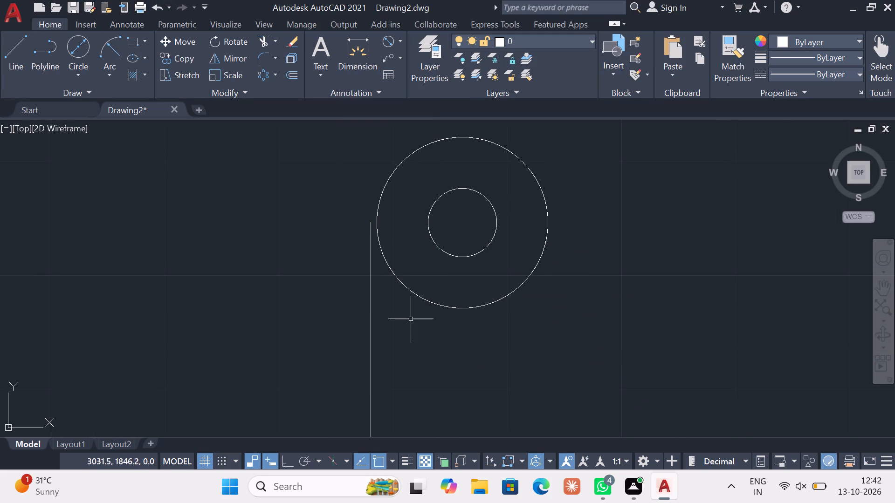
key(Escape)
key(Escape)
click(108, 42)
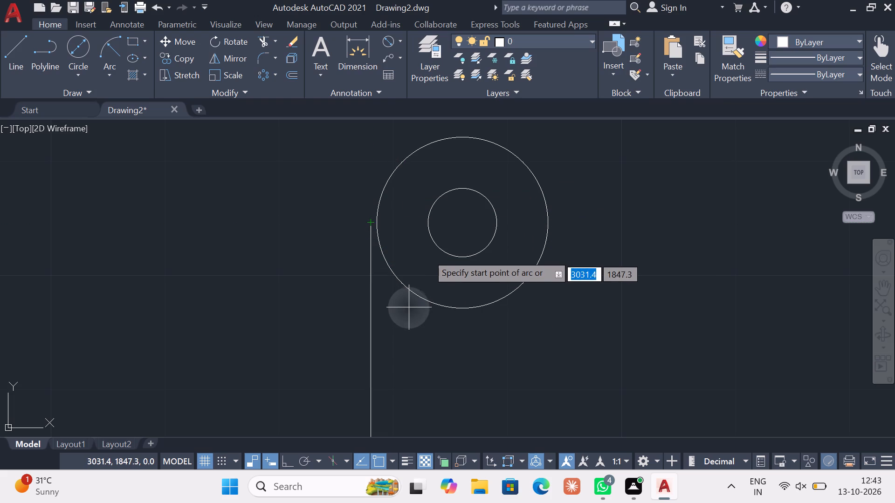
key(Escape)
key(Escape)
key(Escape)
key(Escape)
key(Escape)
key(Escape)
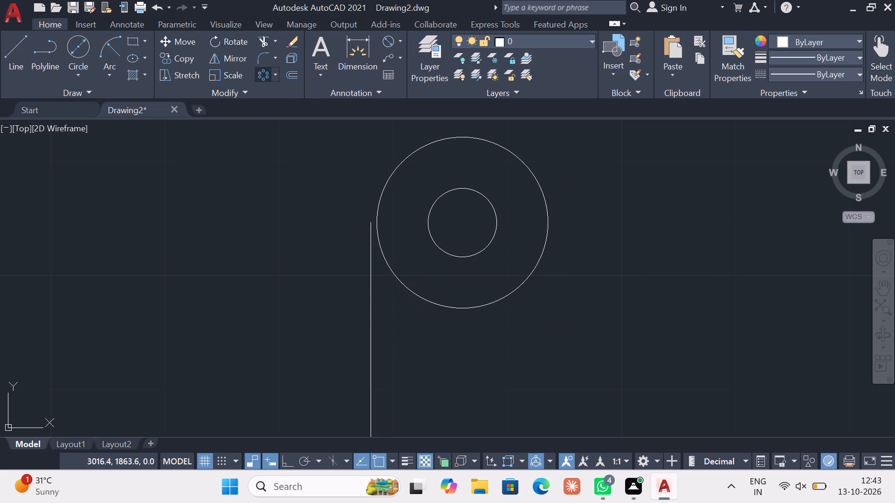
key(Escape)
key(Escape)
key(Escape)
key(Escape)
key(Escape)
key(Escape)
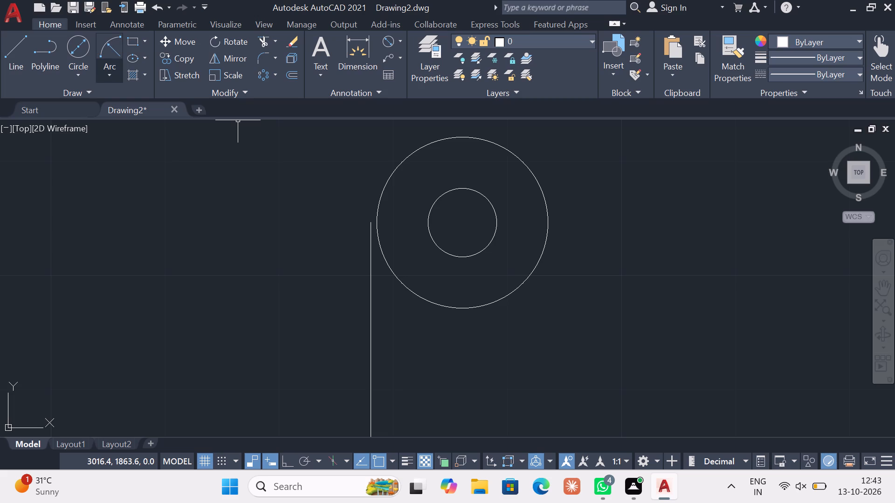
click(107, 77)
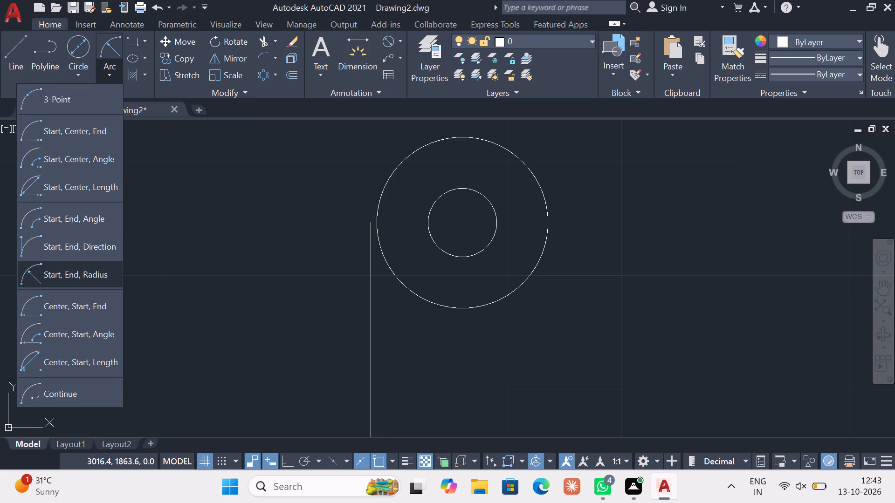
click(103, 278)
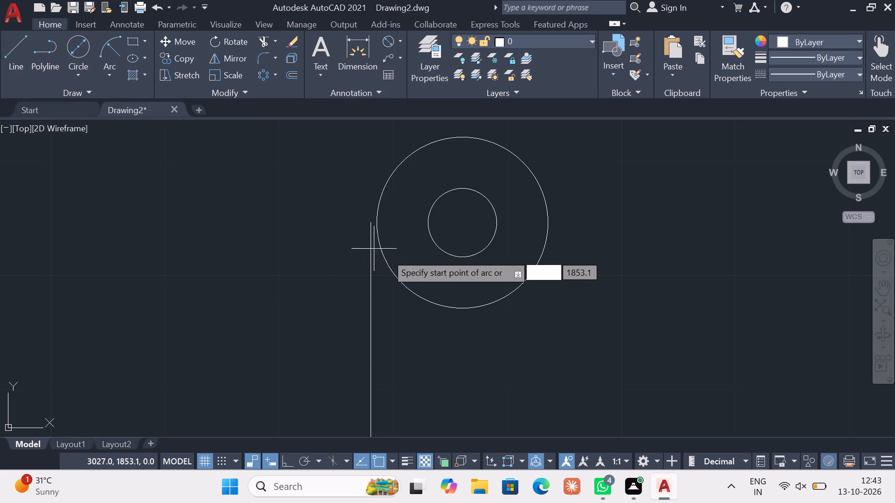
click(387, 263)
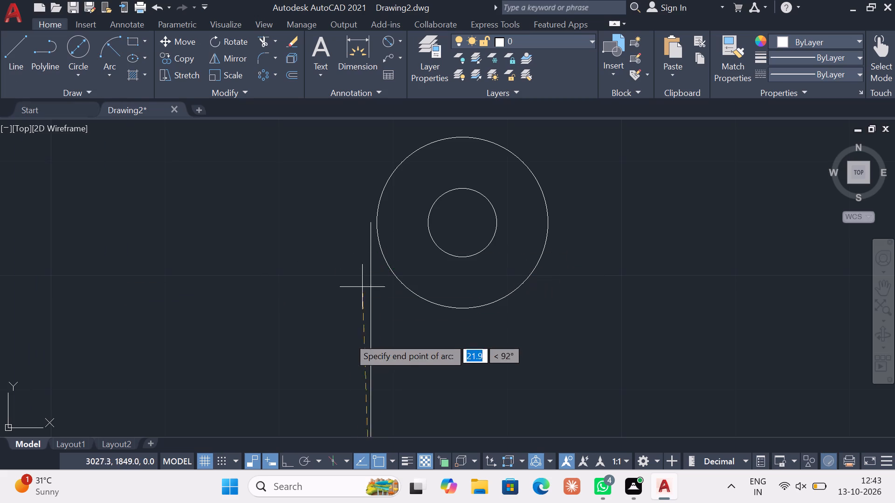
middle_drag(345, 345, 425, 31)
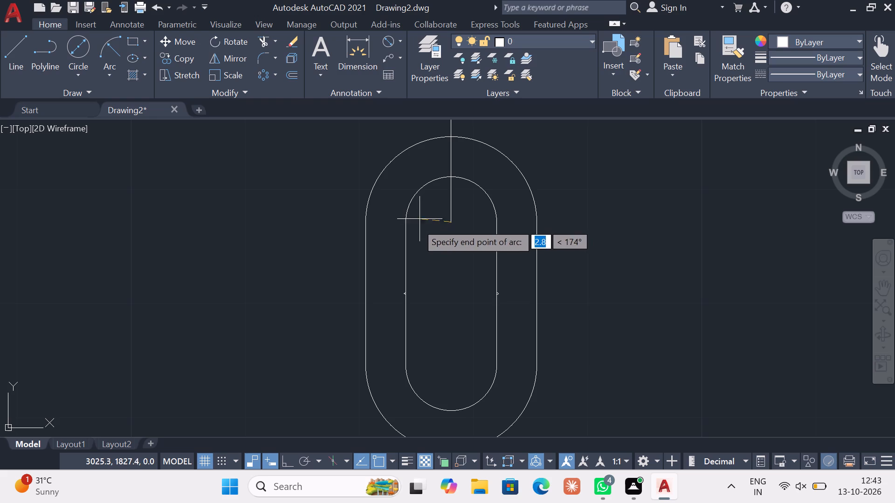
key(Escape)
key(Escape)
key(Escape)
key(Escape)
Draw a start, end, radius arc of radius 50 from the larger circle's lower-left side to the left end of the slot's outer top arc.
click(113, 77)
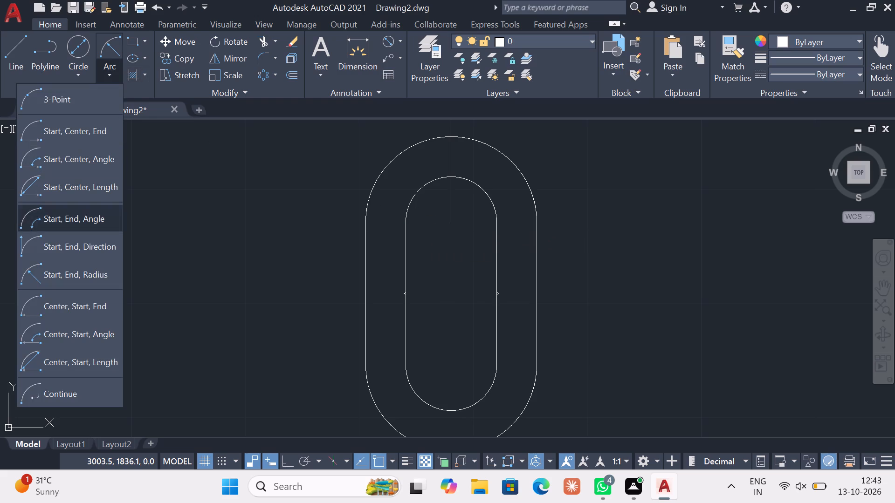
click(95, 271)
middle_drag(257, 308, 174, 379)
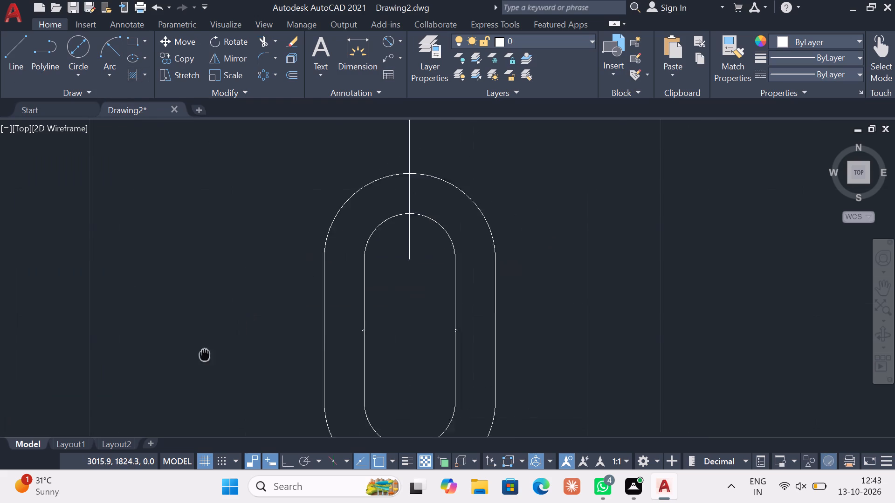
middle_drag(174, 379, 132, 422)
scroll(475, 238, down, 2)
middle_drag(478, 233, 425, 296)
scroll(388, 222, up, 1)
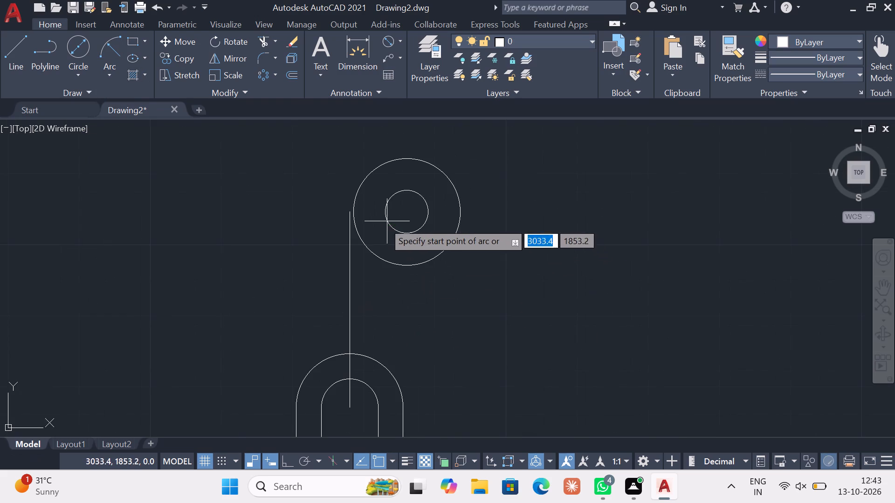
click(365, 245)
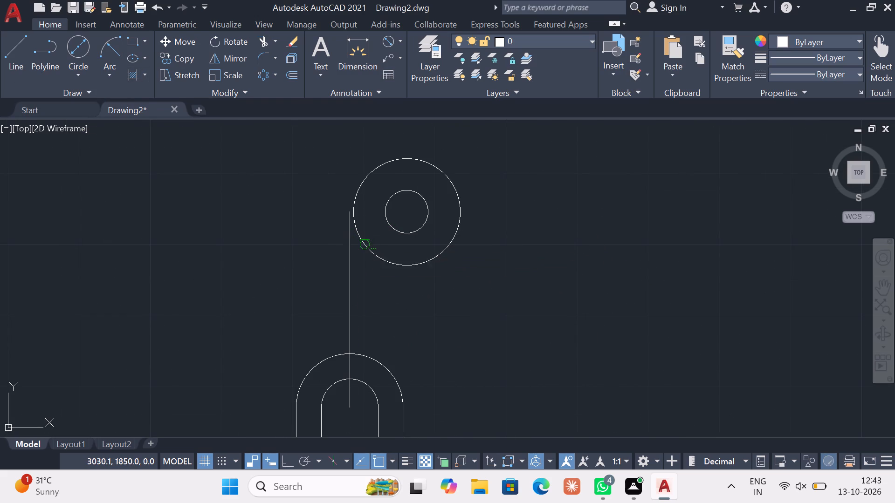
middle_drag(262, 362, 292, 248)
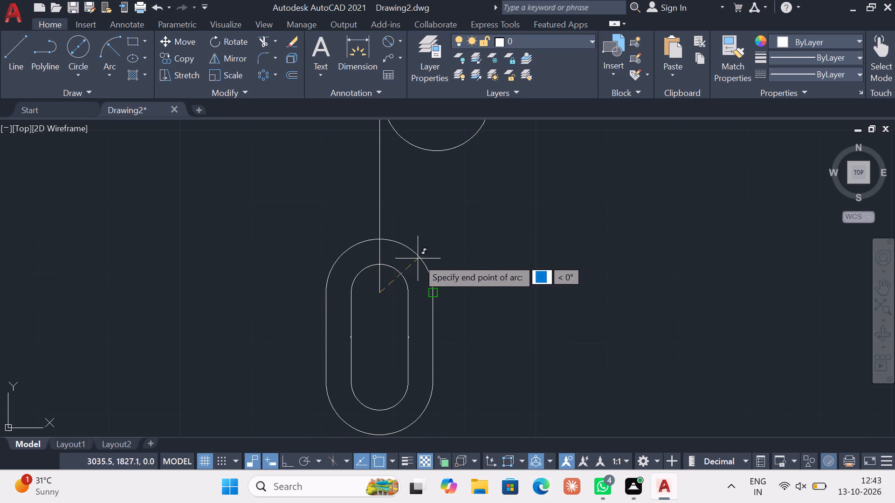
click(327, 293)
middle_drag(401, 184, 397, 226)
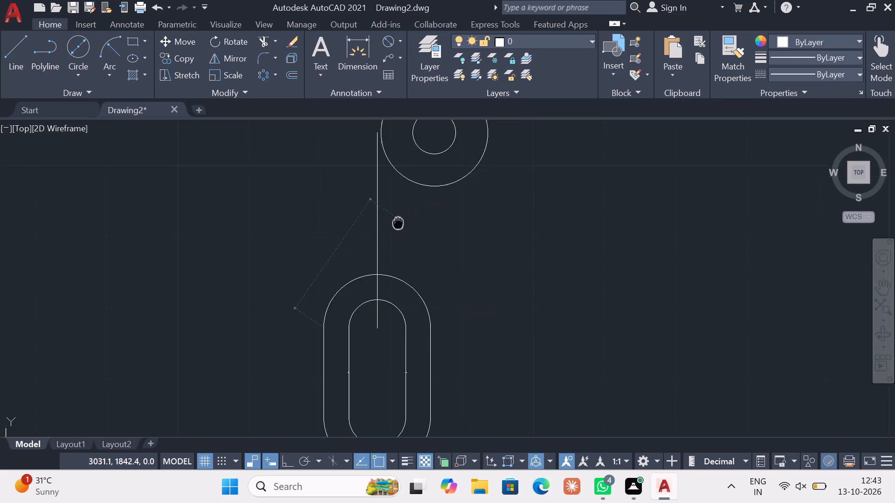
middle_drag(397, 226, 394, 239)
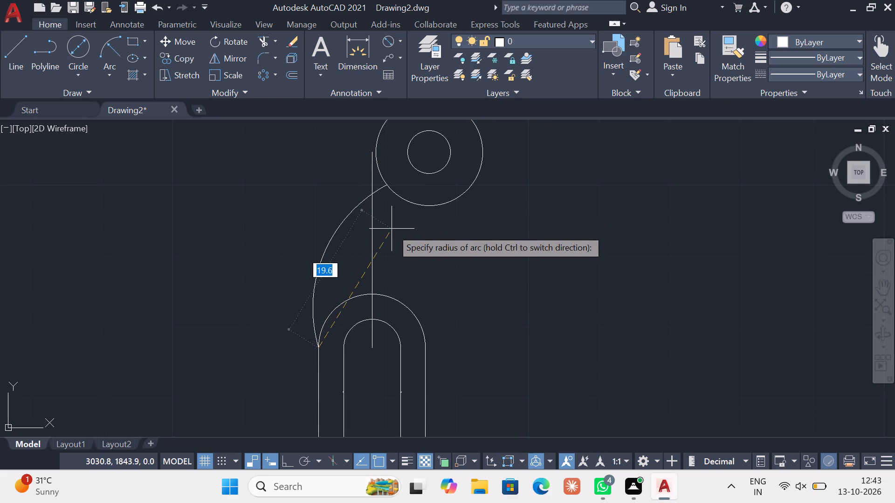
text(50)
key(Return)
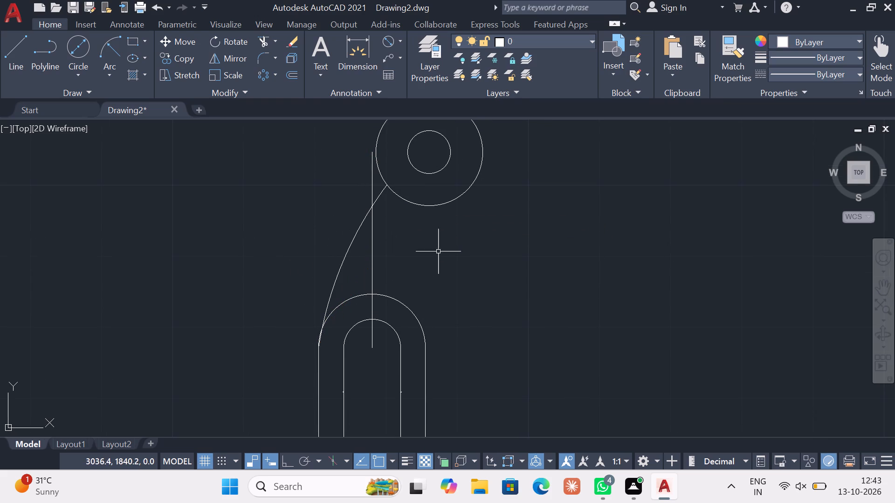
middle_drag(475, 233, 490, 306)
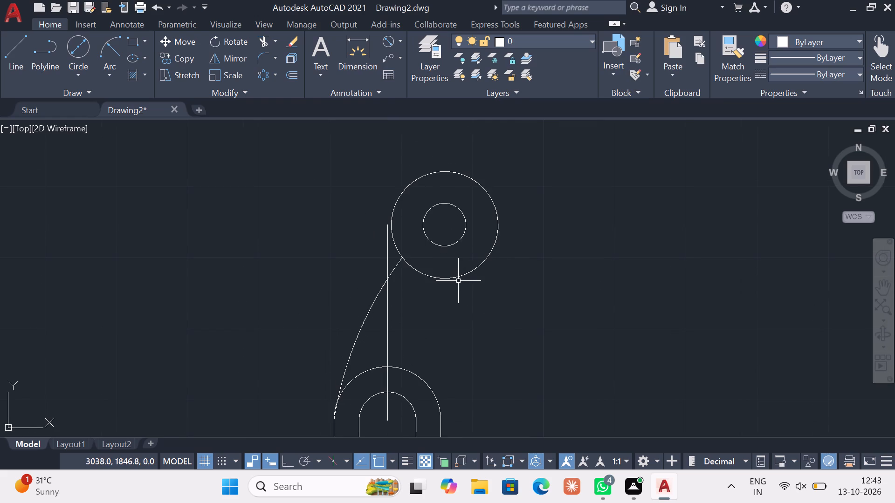
key(Escape)
key(Escape)
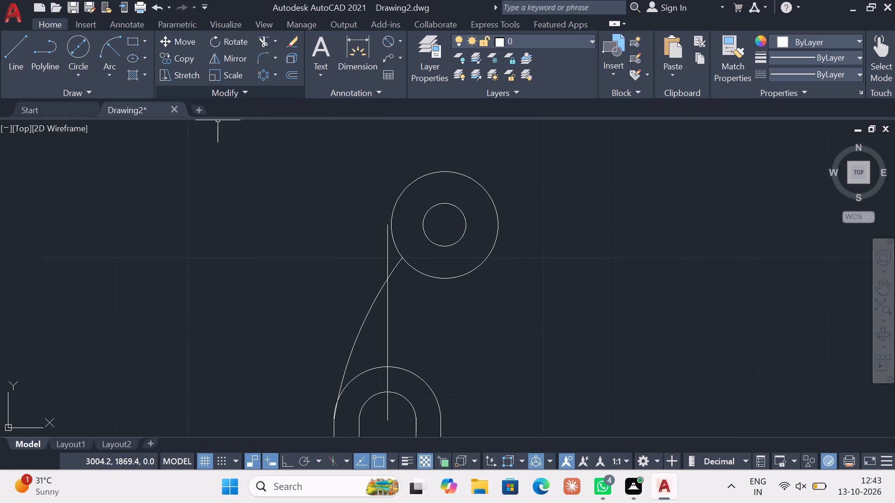
key(Escape)
key(Escape)
key(Escape)
key(Escape)
key(Escape)
key(Escape)
key(Escape)
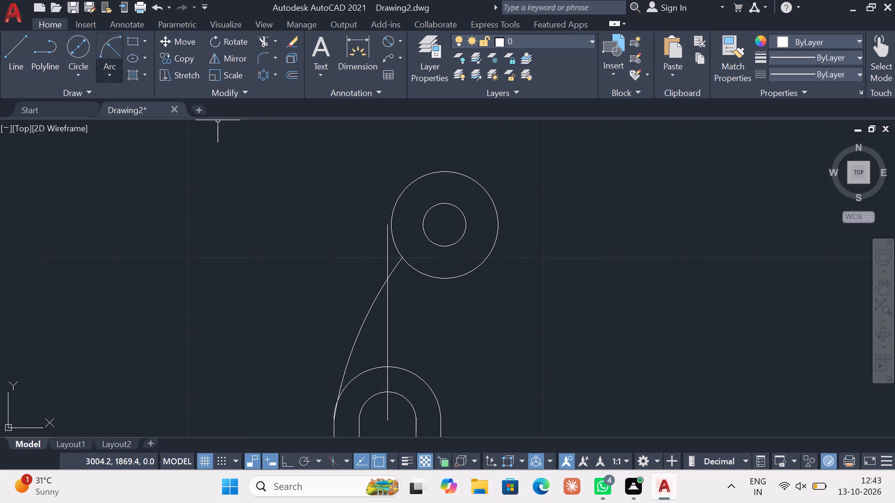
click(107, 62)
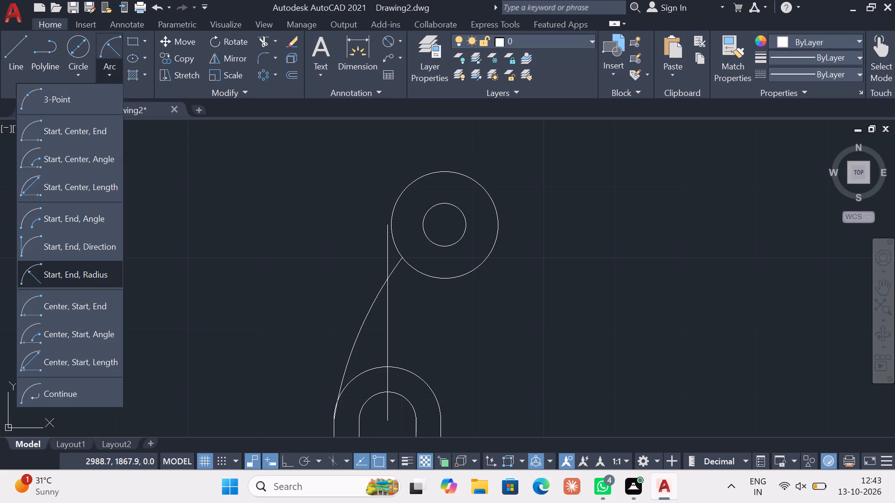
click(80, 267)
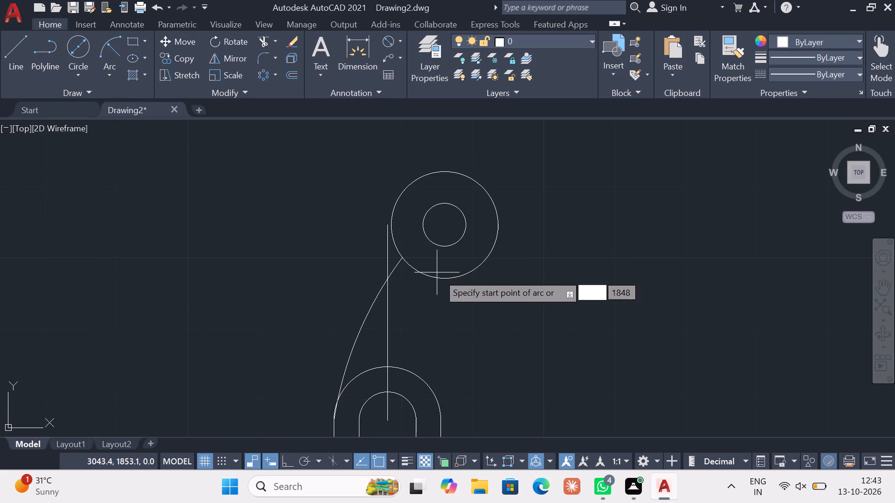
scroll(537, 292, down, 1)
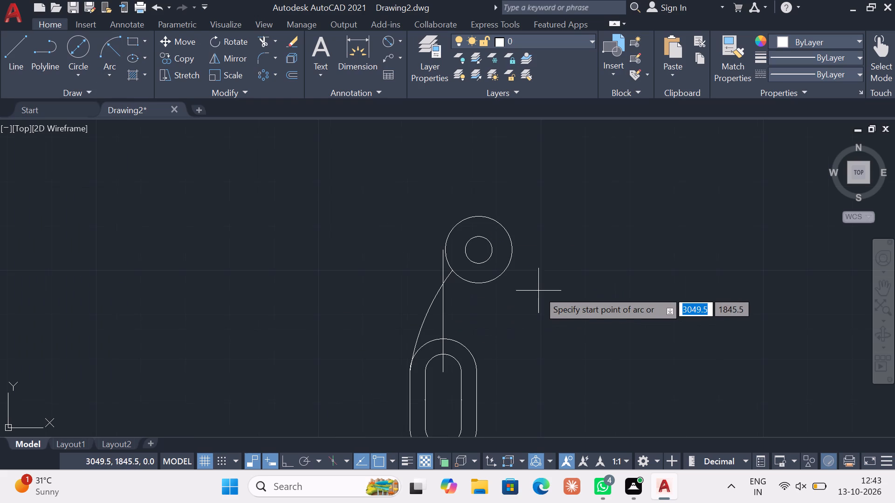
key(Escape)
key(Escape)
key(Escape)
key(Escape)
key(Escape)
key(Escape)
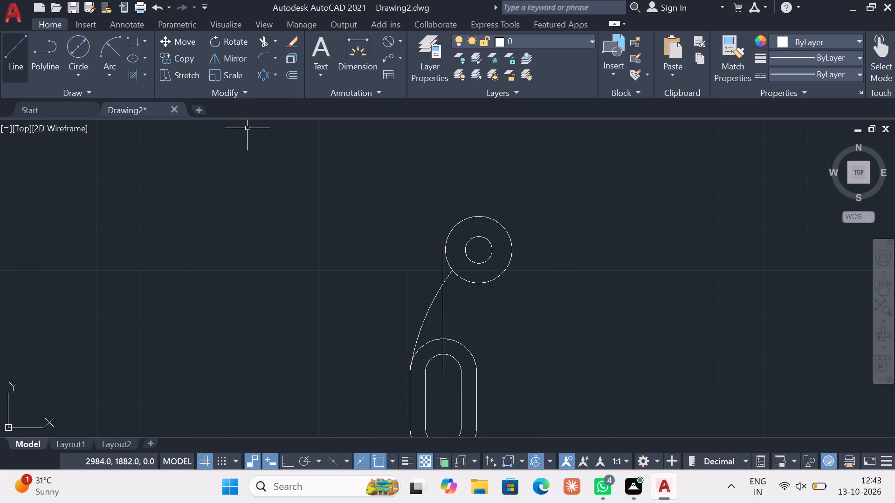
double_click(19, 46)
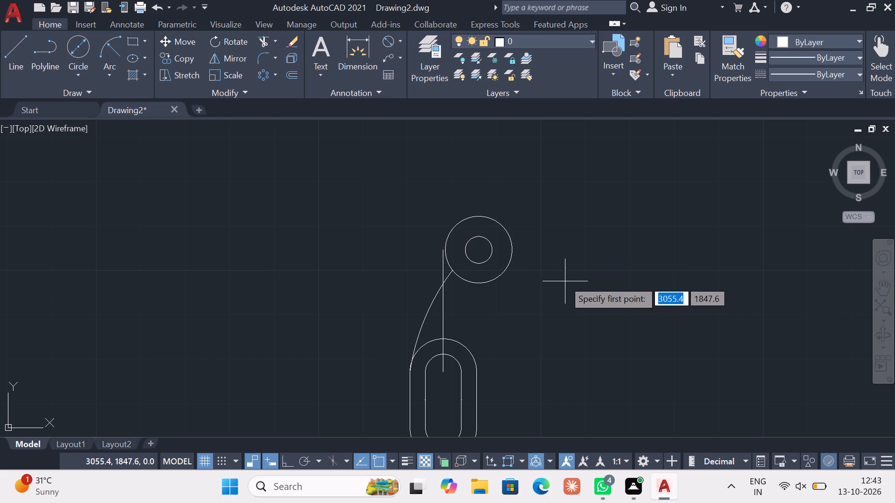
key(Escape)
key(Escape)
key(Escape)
Fillet the corner between the radius 50 arc's upper end and the larger circle's lower-left side with radius 3.
click(259, 54)
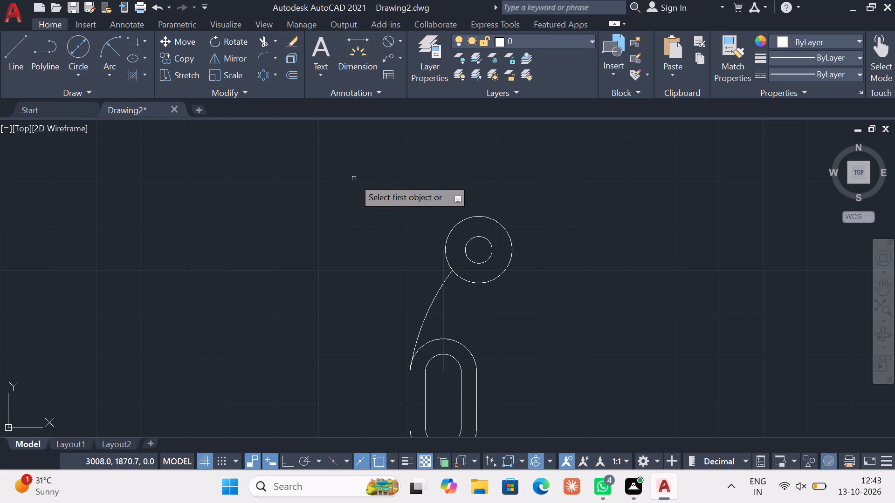
key(r)
key(Return)
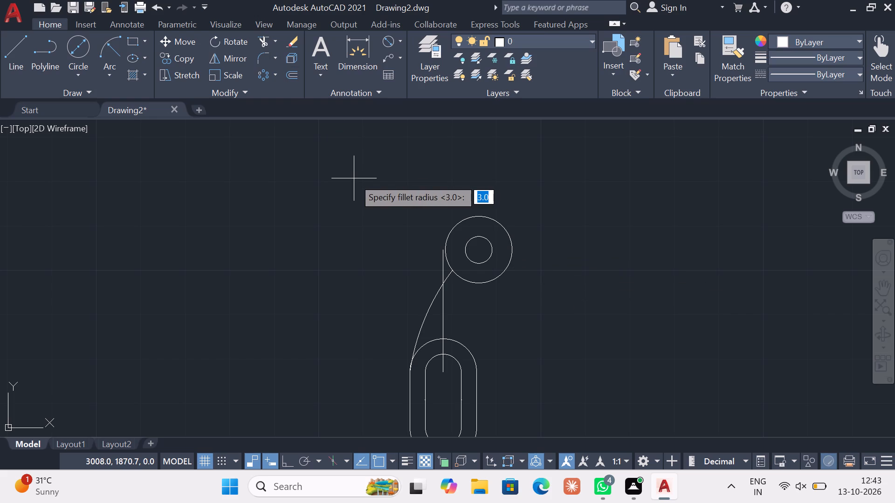
key(3)
key(Return)
scroll(461, 246, up, 2)
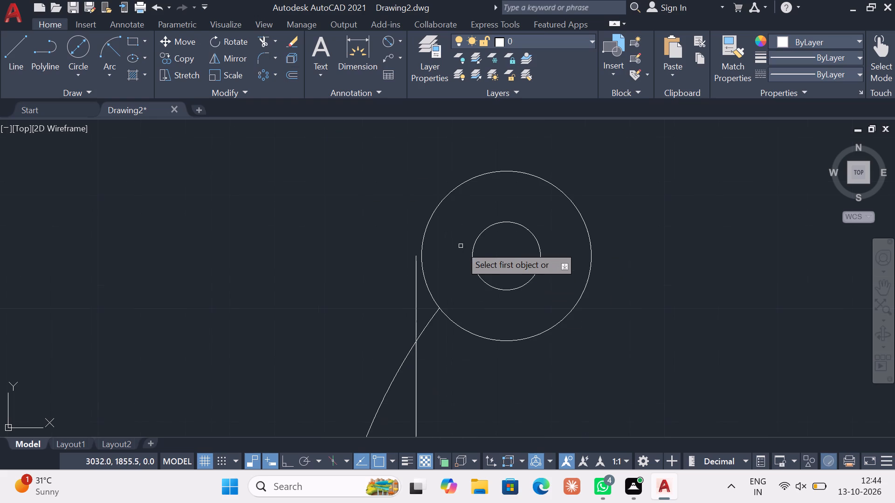
click(424, 324)
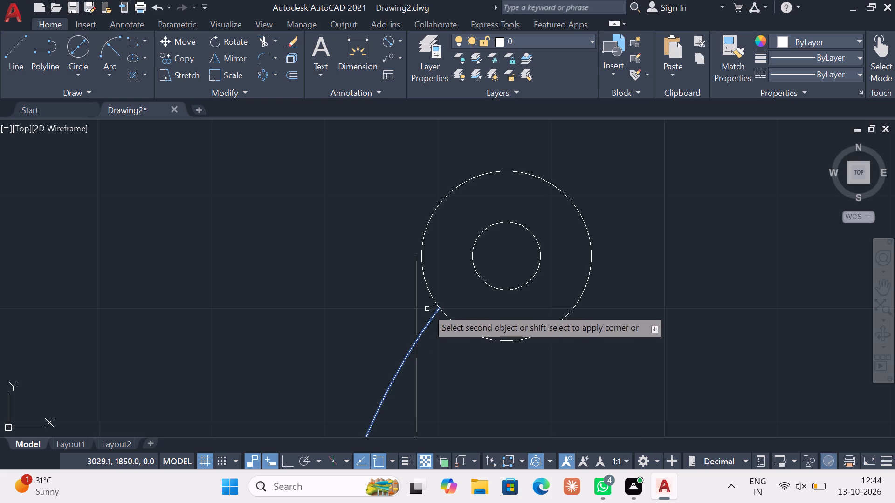
click(432, 299)
scroll(456, 328, down, 3)
middle_drag(460, 333, 455, 309)
key(Escape)
key(Escape)
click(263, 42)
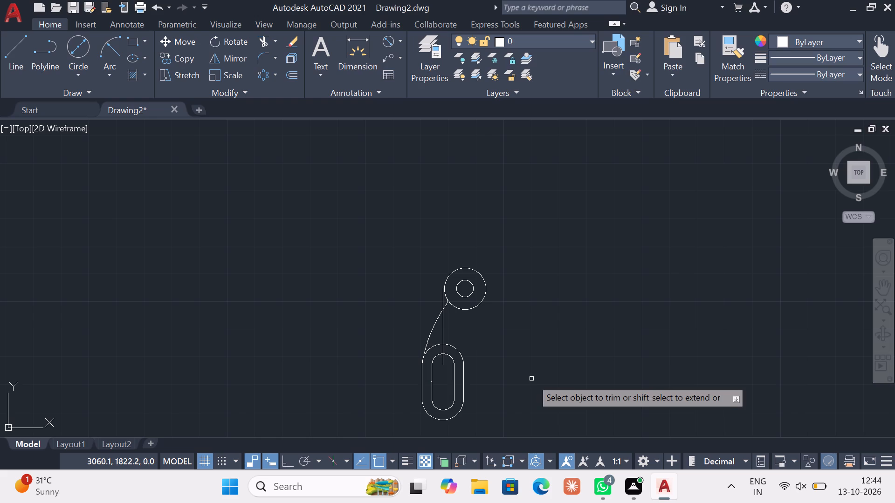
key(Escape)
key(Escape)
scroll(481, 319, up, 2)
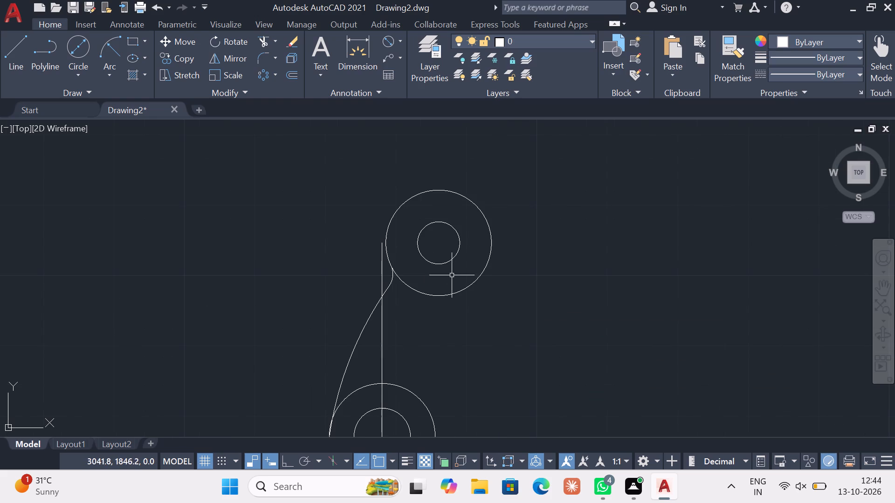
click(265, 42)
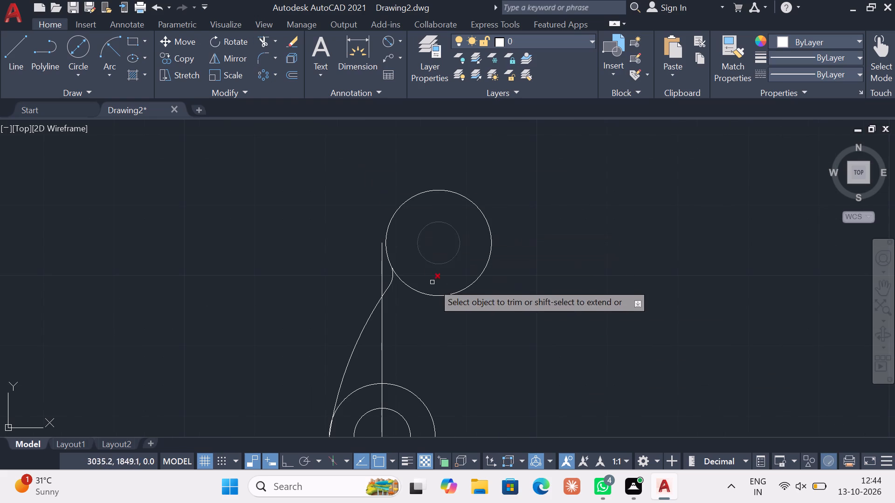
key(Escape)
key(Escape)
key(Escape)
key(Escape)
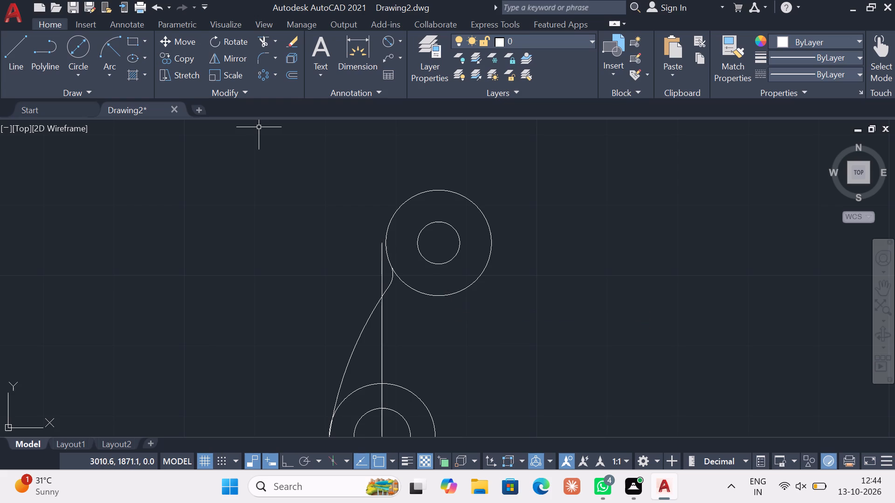
Enable all running object snap types for the line command.
double_click(14, 55)
click(392, 456)
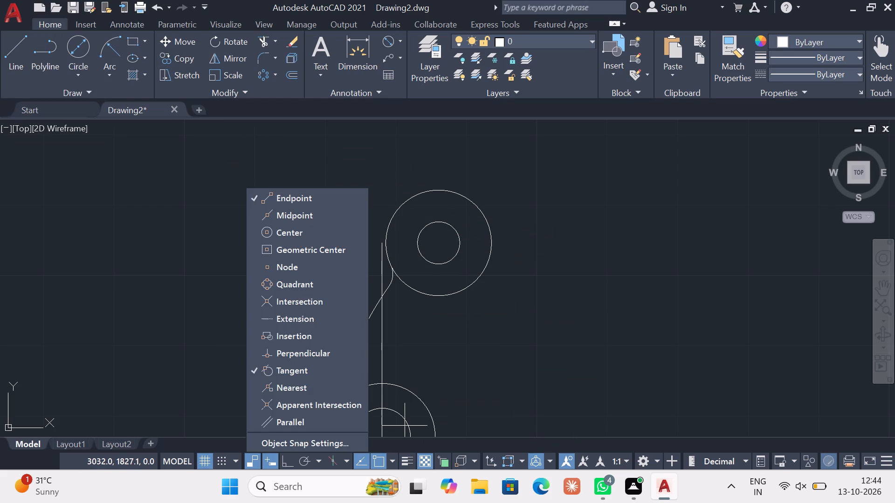
click(349, 446)
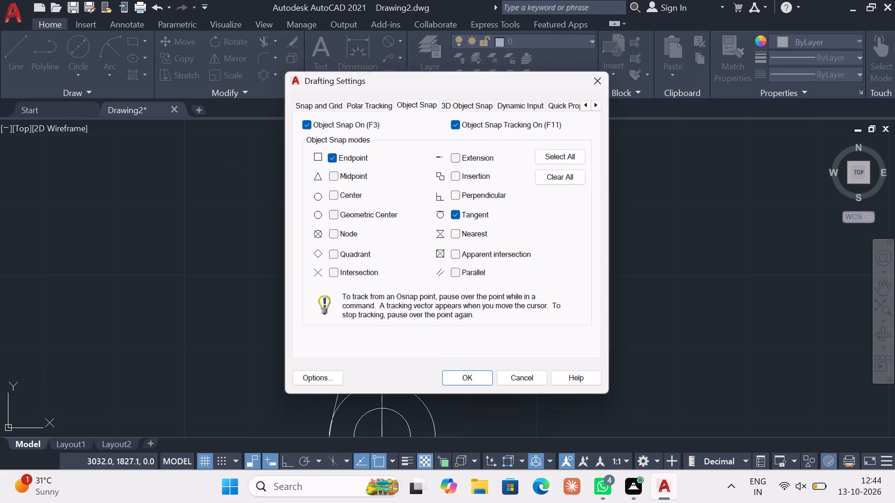
click(567, 151)
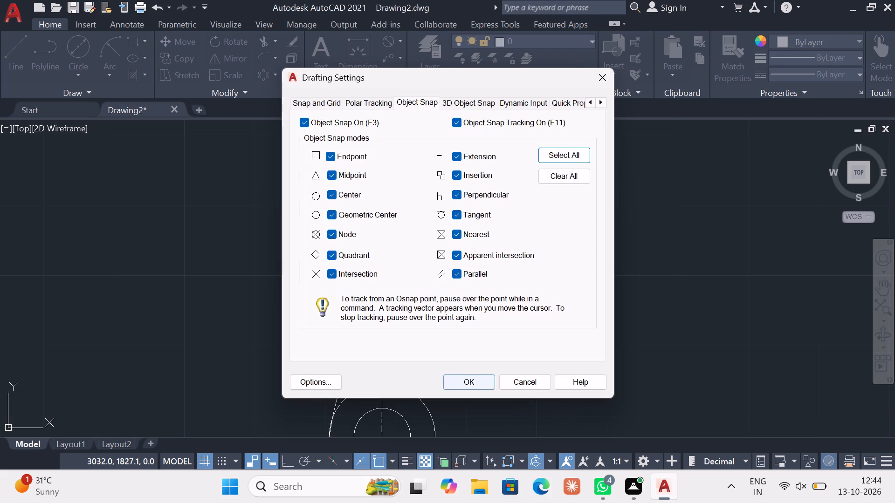
click(471, 381)
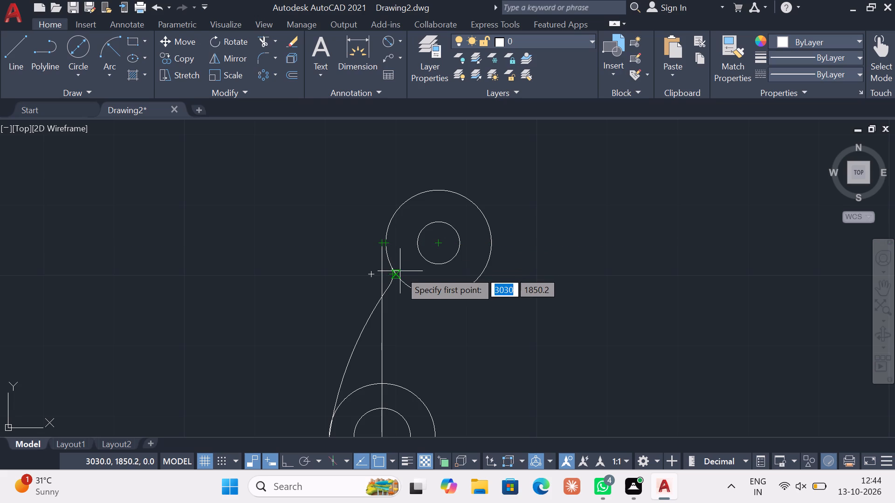
With ortho mode on, draw a horizontal line about 14 long from the fillet's end on the larger circle across to its far side.
scroll(393, 273, up, 5)
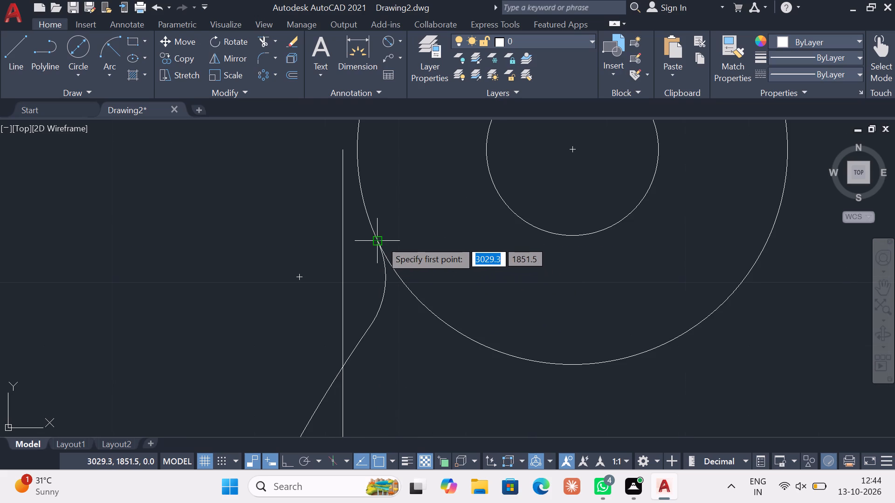
click(381, 240)
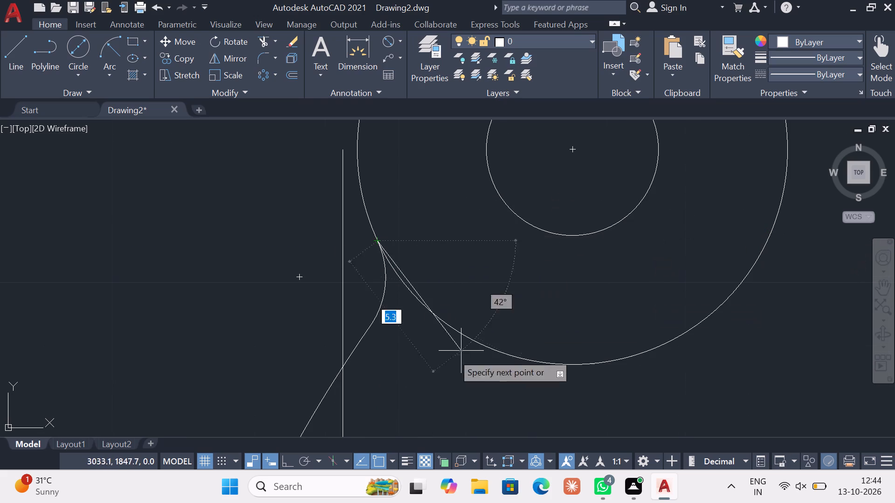
click(287, 459)
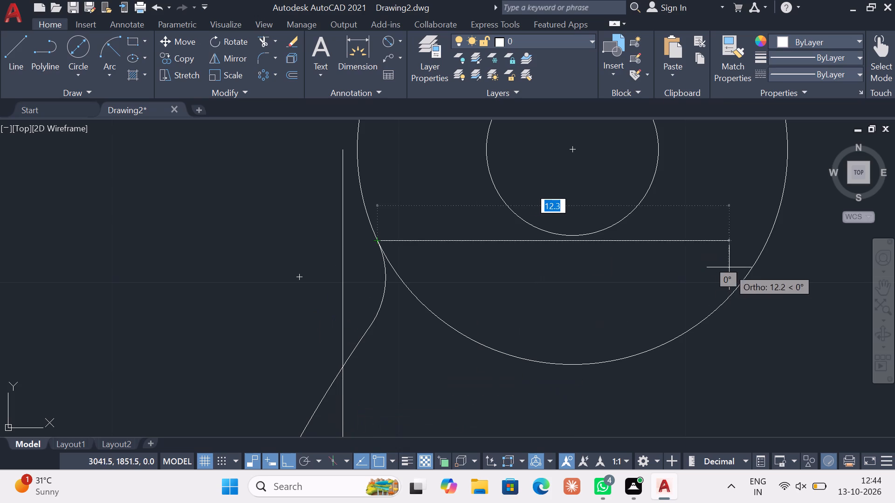
click(787, 245)
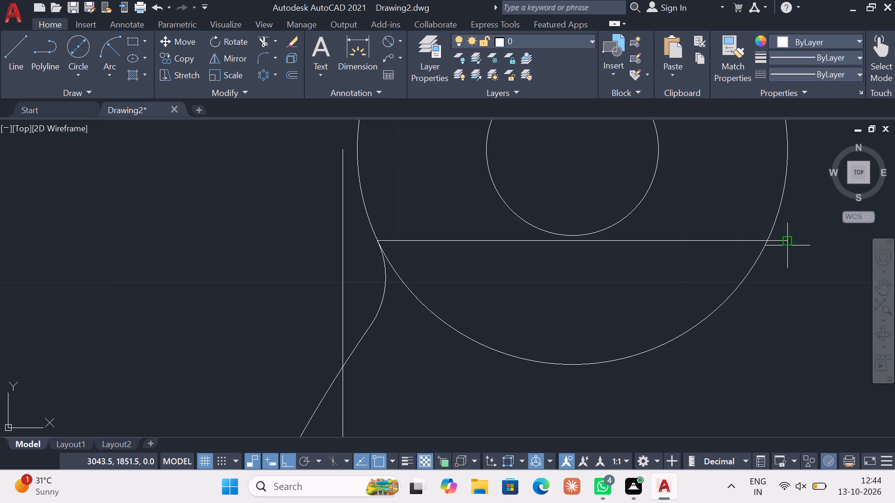
key(Escape)
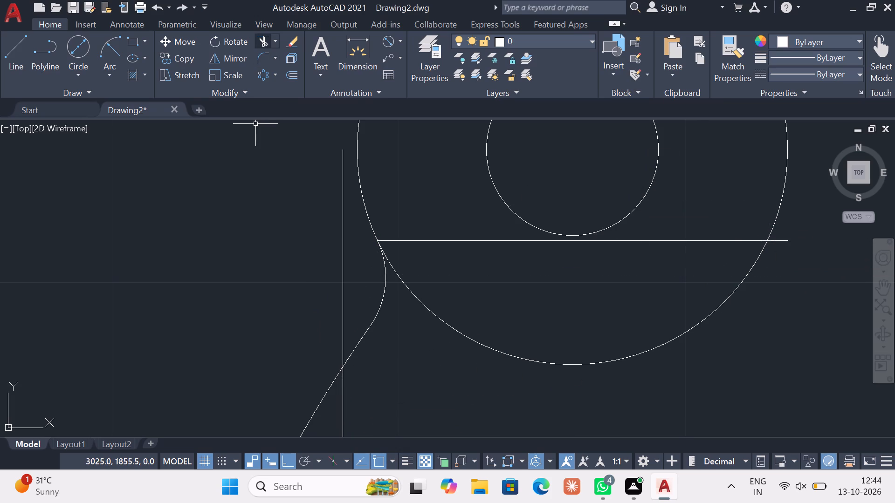
click(263, 40)
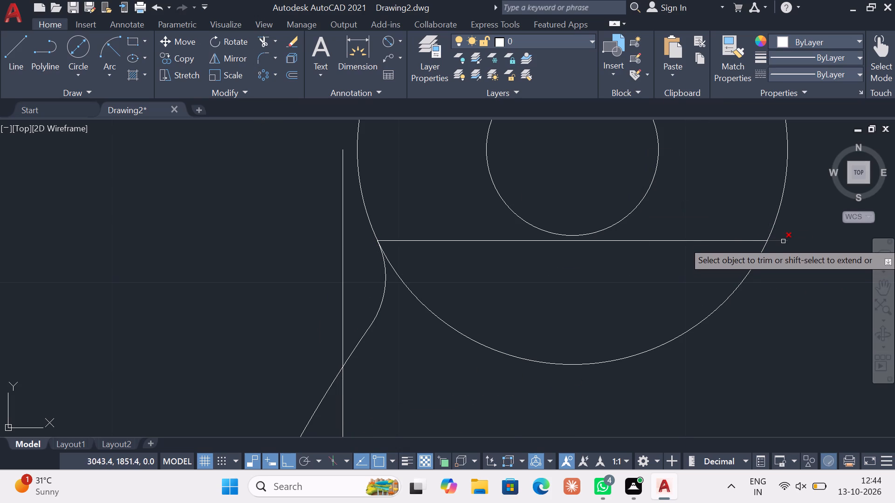
key(Escape)
Draw a line from the concentric circles' centre 42 horizontally to the right, continuing 25 vertically downward.
scroll(695, 231, down, 3)
middle_drag(691, 231, 461, 219)
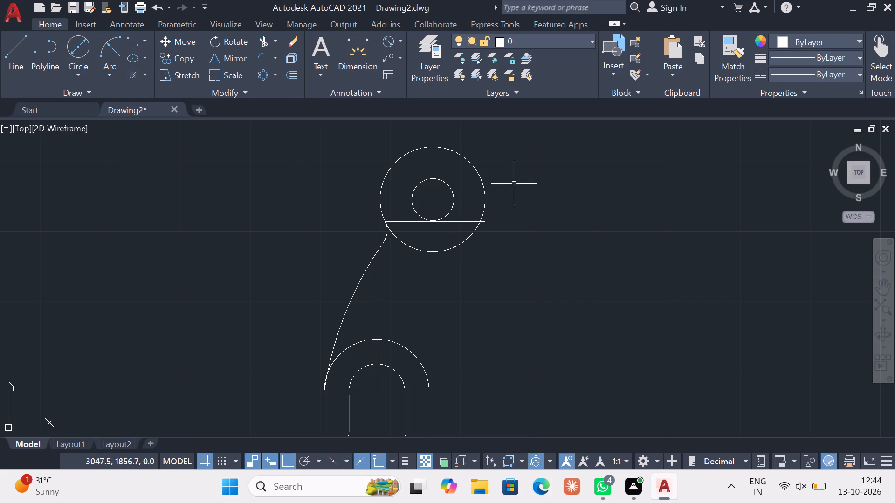
click(14, 61)
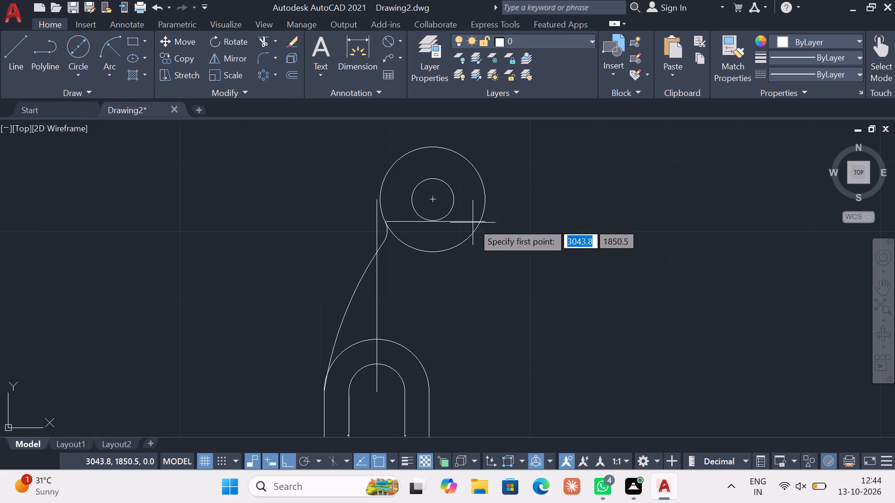
click(434, 202)
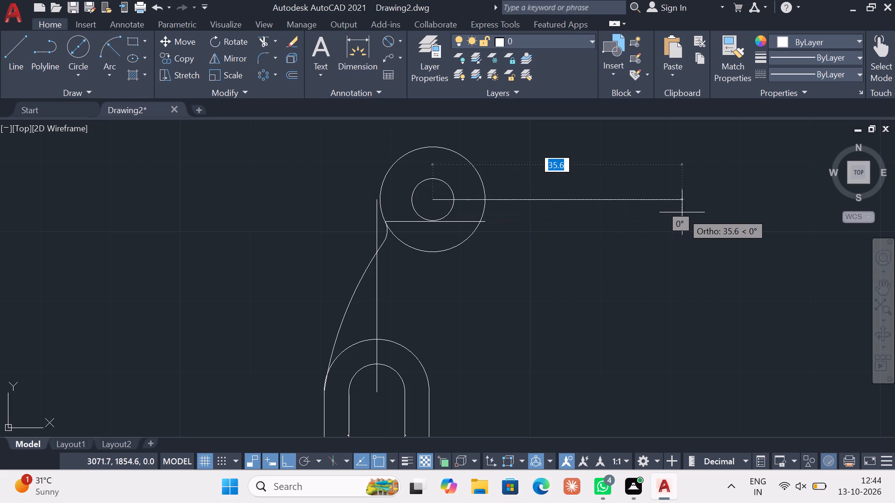
text(42)
key(Return)
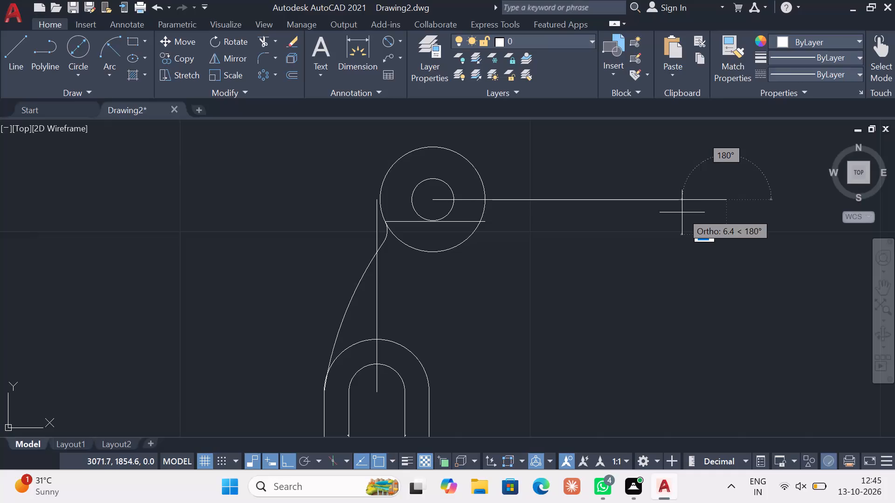
text(25)
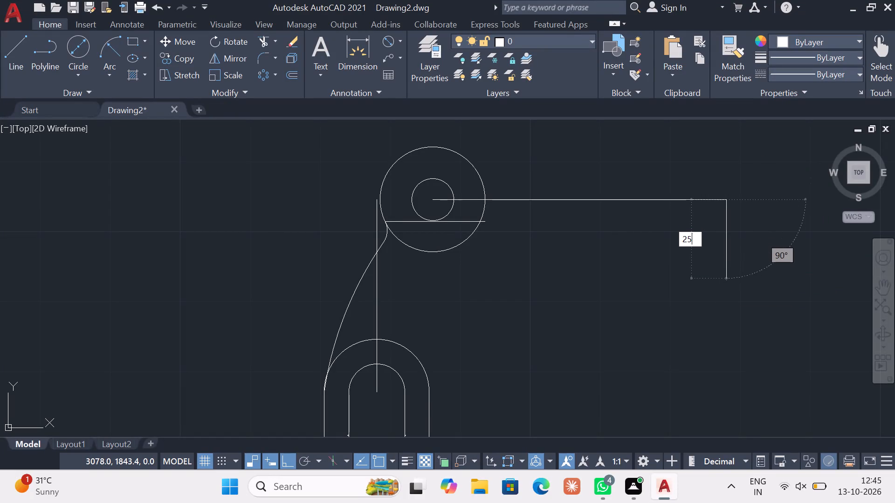
key(Return)
key(Escape)
Draw a circle of radius 2 centred on the lower end of the 25 long vertical line.
middle_drag(732, 289, 638, 219)
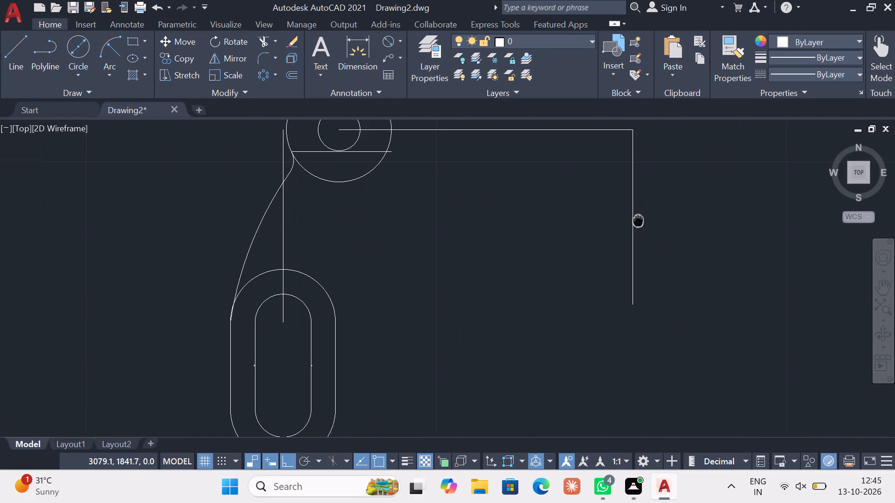
middle_drag(638, 219, 629, 210)
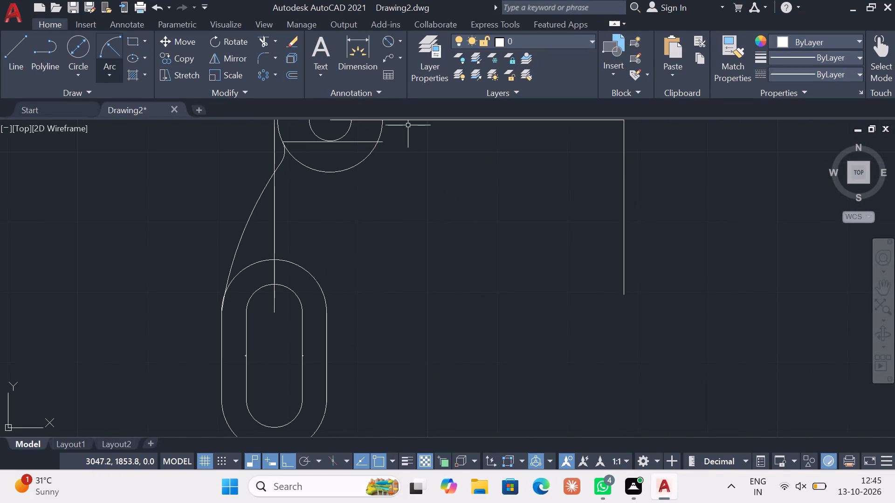
click(83, 67)
click(71, 97)
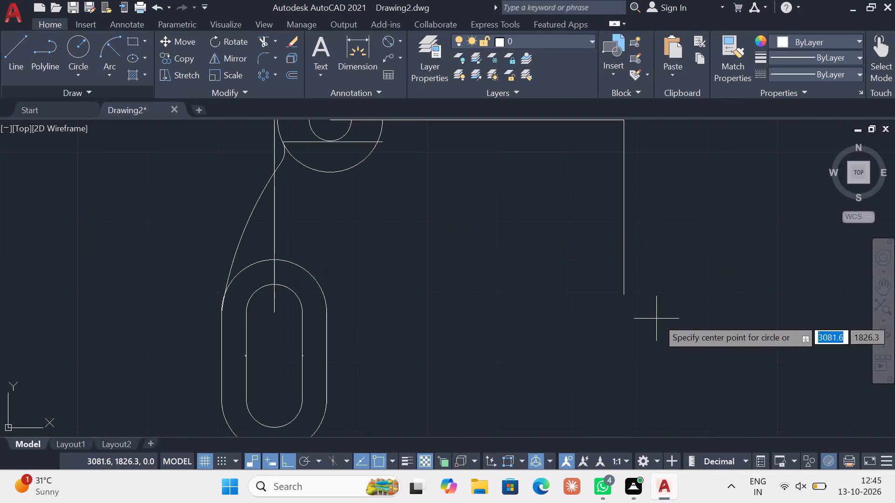
click(623, 295)
key(2)
key(Return)
key(Escape)
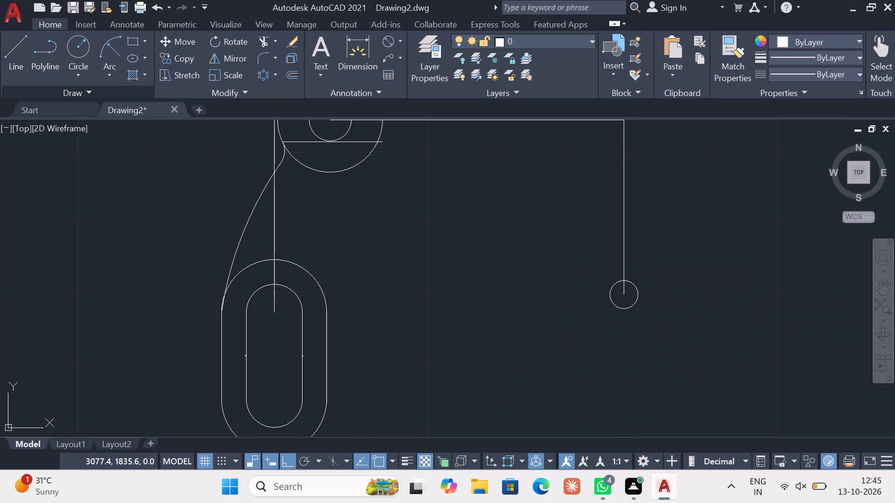
key(Escape)
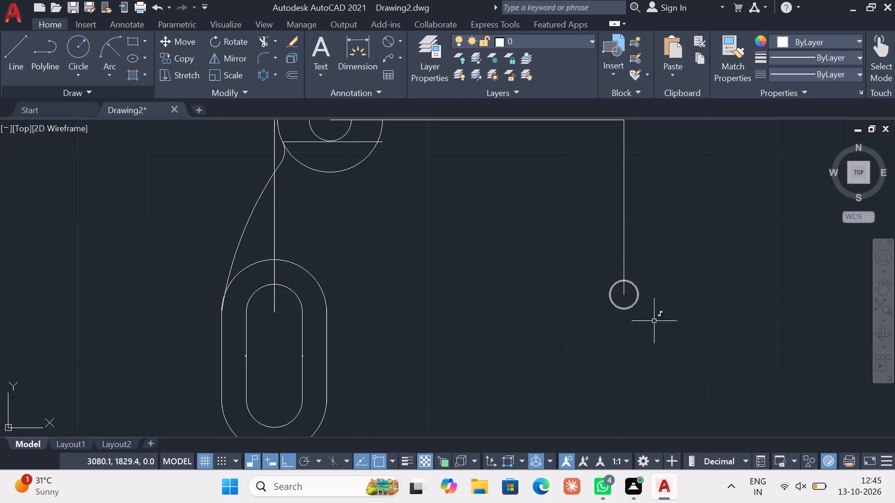
Delete the offset radius 2 circle together with the 25 long vertical line leading to it.
click(669, 342)
click(588, 218)
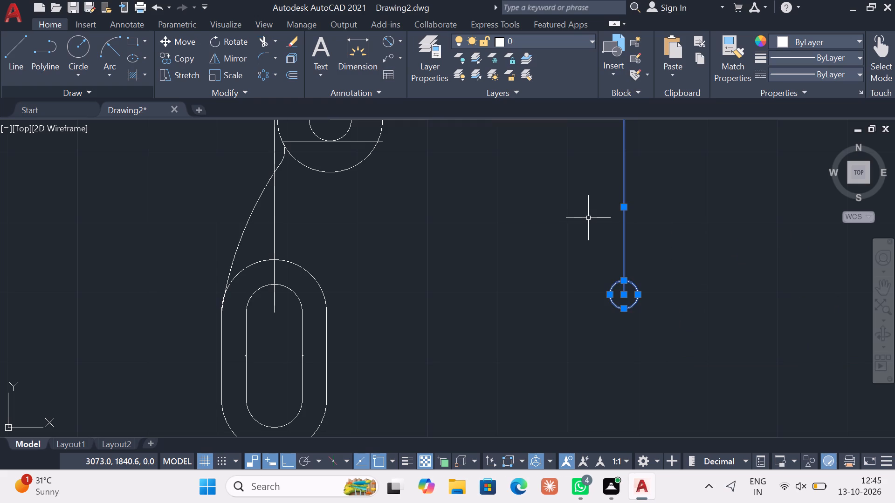
key(Delete)
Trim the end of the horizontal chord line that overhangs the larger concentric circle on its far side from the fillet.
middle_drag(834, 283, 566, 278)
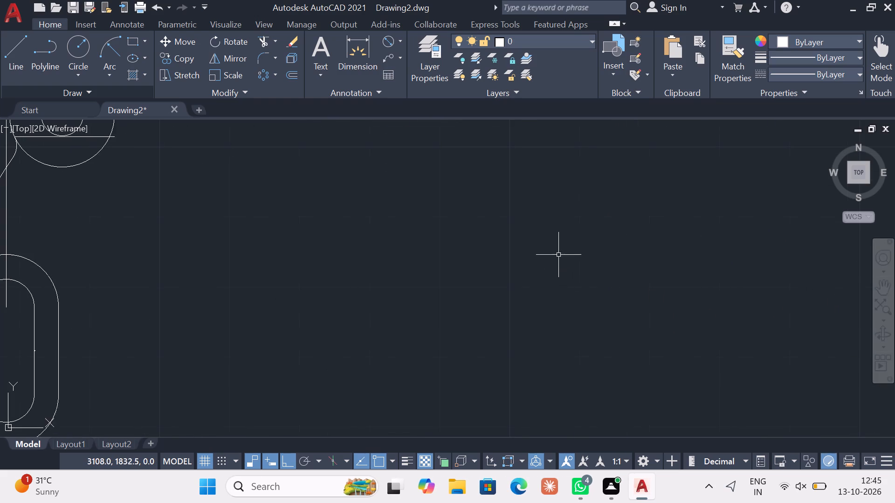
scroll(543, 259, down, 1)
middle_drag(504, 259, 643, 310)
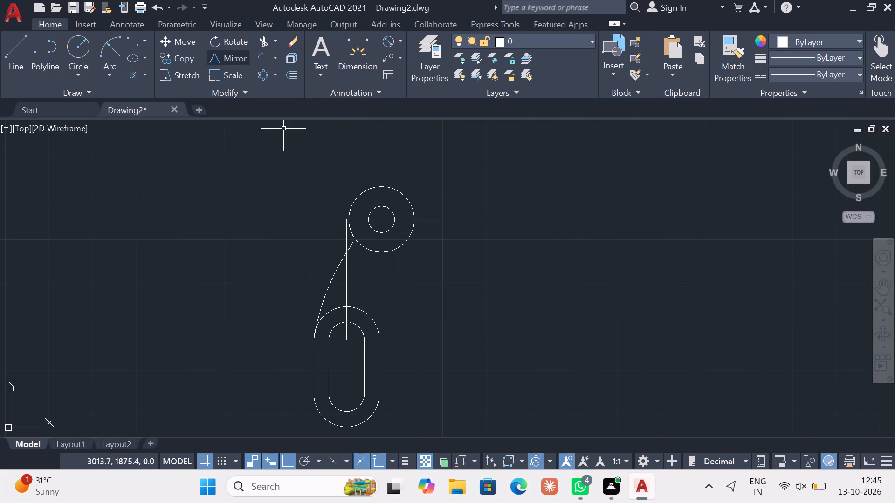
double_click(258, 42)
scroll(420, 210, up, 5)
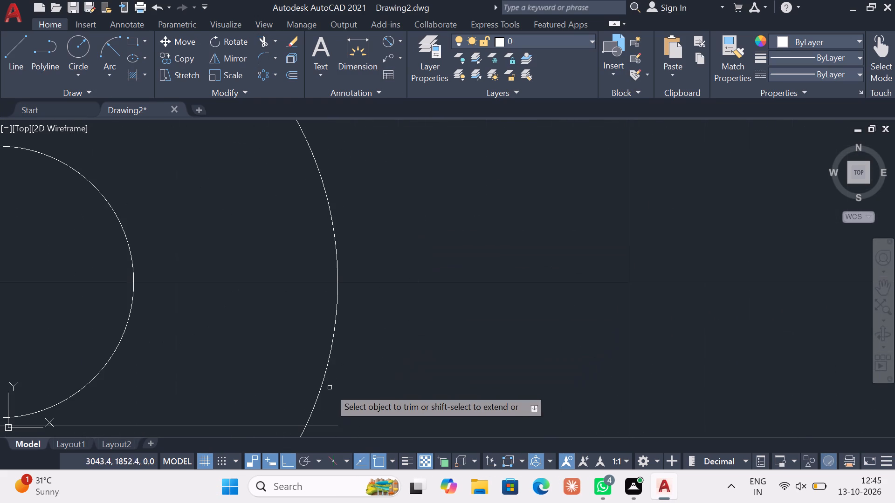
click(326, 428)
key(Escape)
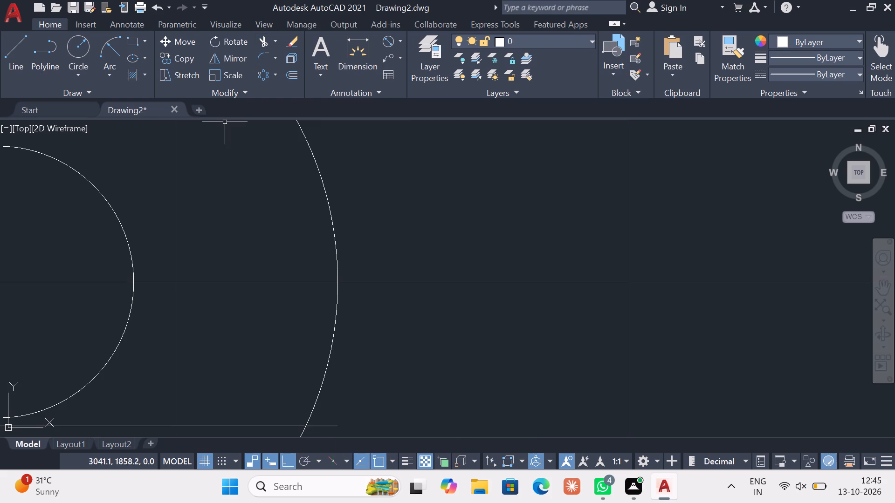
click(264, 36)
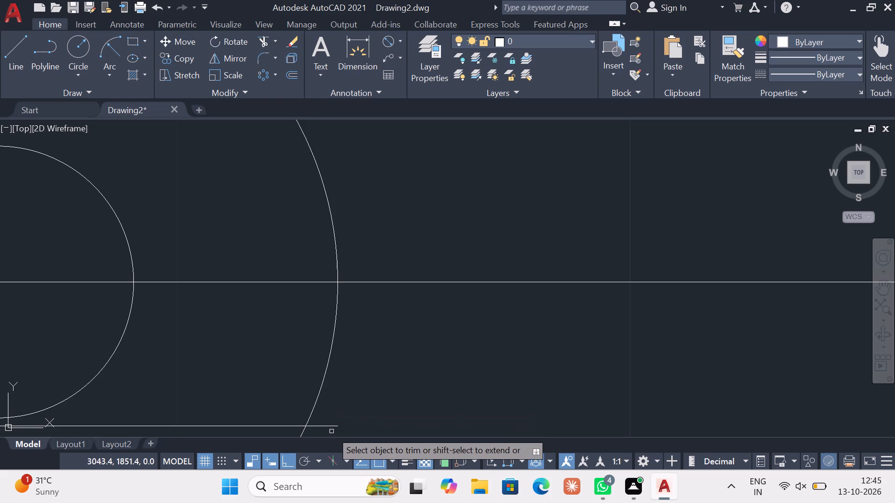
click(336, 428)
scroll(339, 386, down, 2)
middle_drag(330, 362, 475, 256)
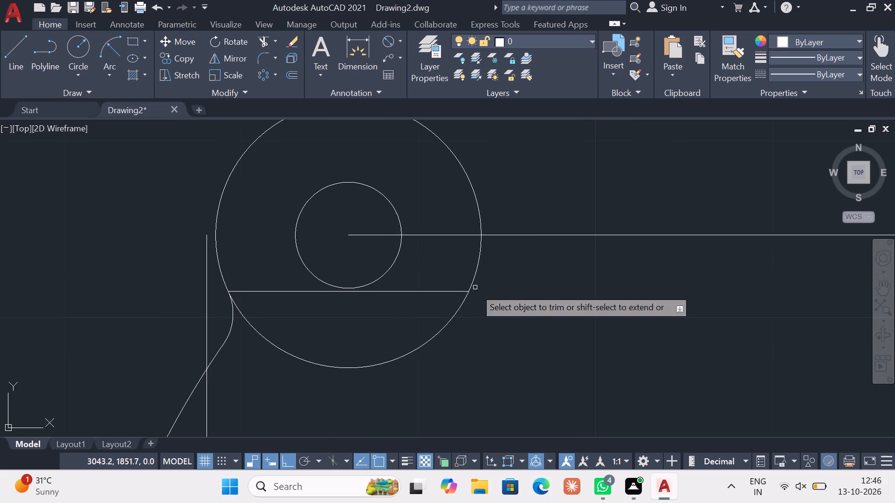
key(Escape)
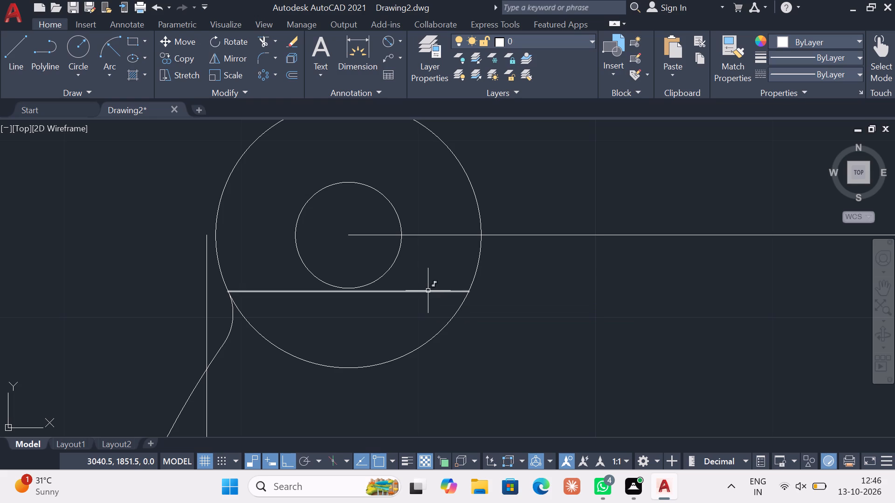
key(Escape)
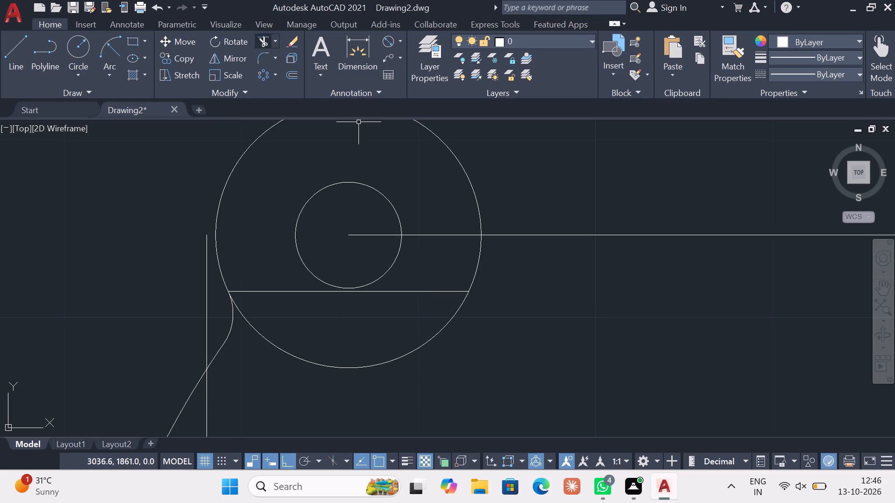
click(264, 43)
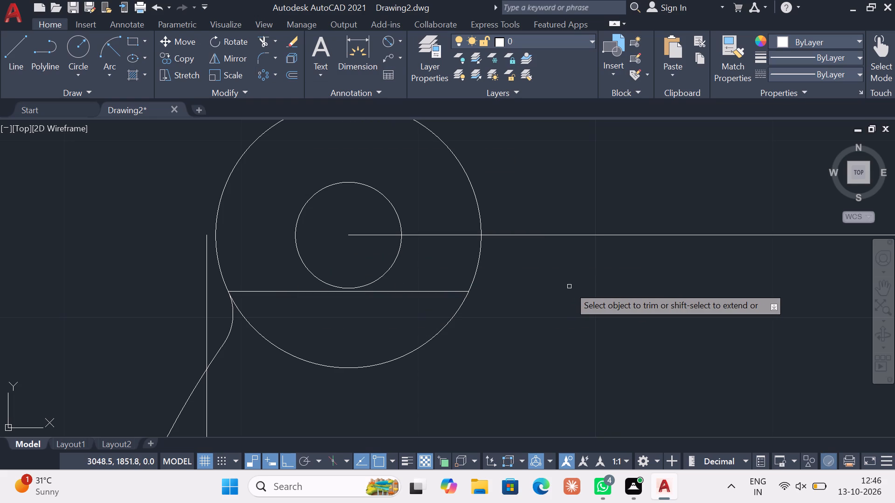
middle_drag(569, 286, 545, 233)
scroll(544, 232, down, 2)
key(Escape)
Delete the horizontal chord line across the larger concentric circle.
scroll(506, 253, down, 2)
middle_drag(538, 253, 441, 251)
scroll(410, 250, up, 3)
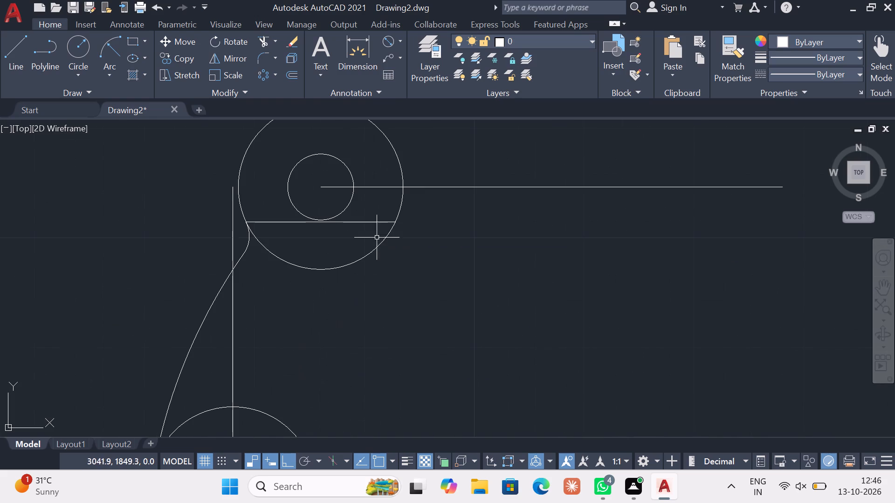
click(373, 222)
key(Delete)
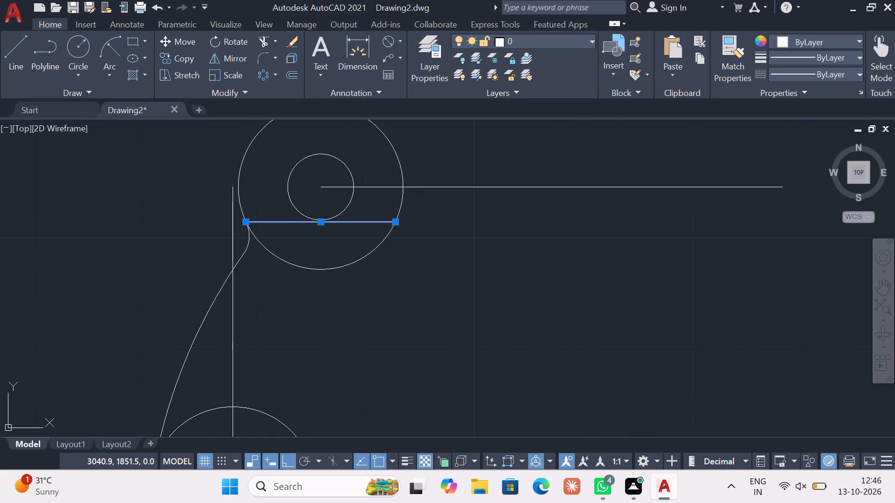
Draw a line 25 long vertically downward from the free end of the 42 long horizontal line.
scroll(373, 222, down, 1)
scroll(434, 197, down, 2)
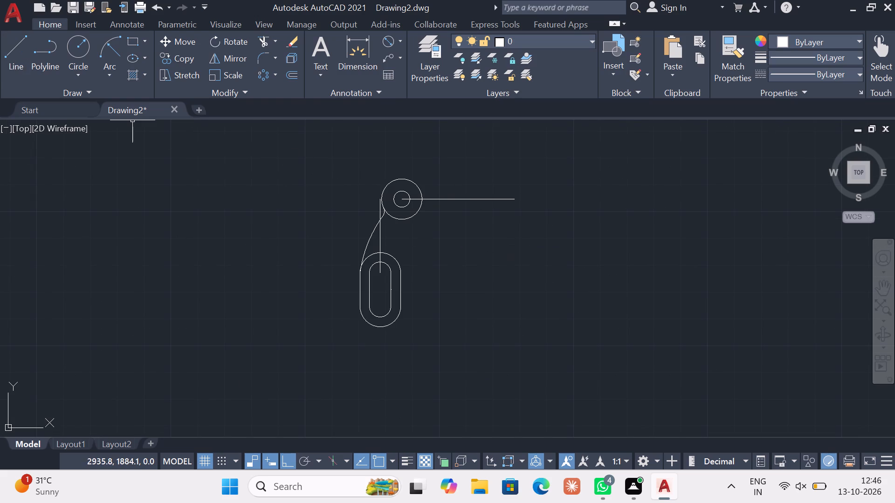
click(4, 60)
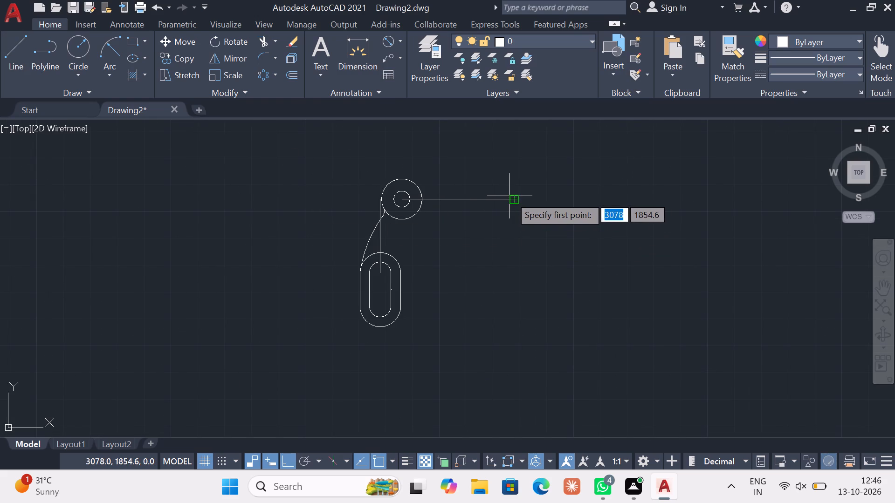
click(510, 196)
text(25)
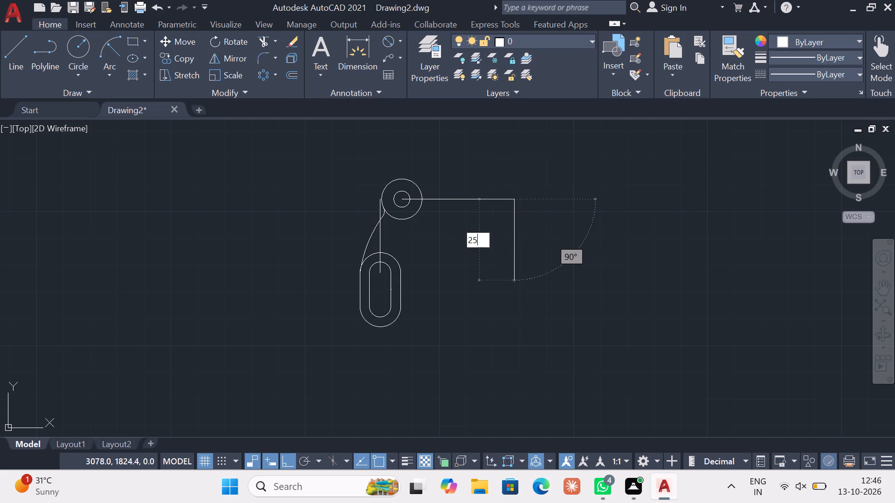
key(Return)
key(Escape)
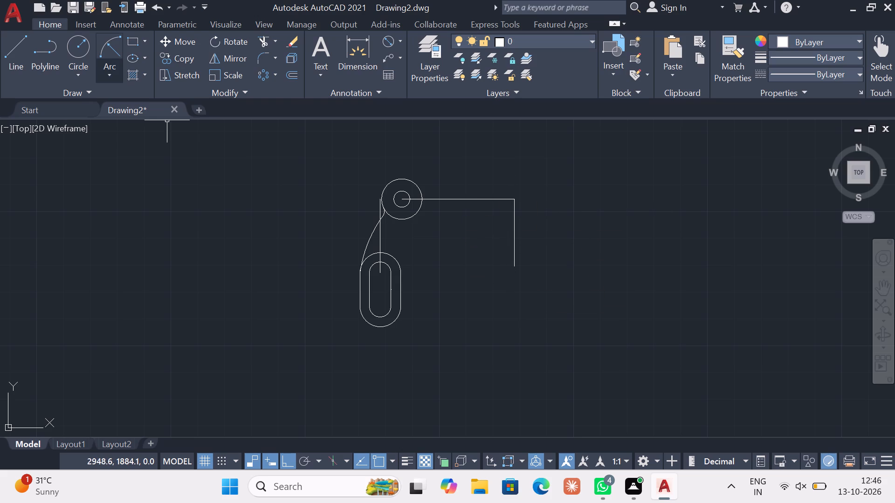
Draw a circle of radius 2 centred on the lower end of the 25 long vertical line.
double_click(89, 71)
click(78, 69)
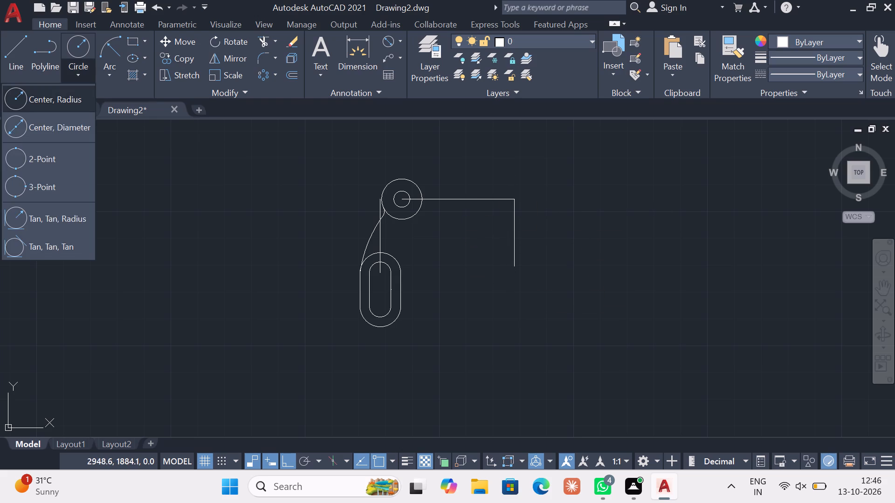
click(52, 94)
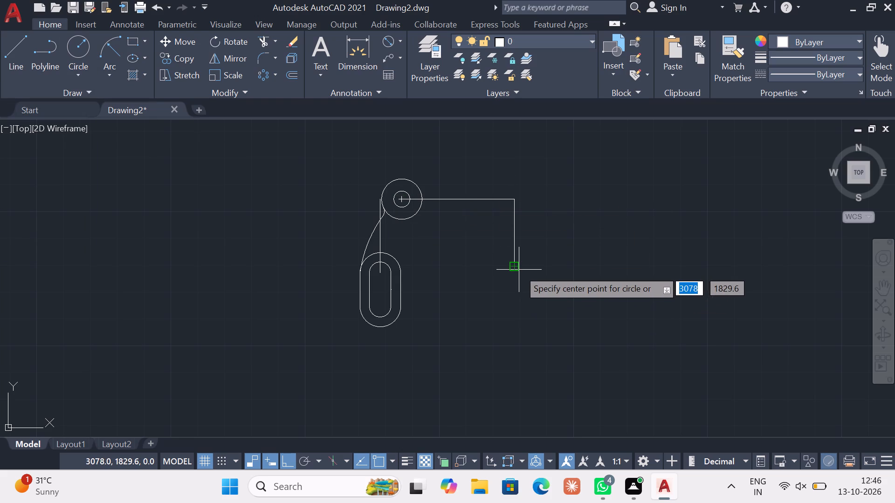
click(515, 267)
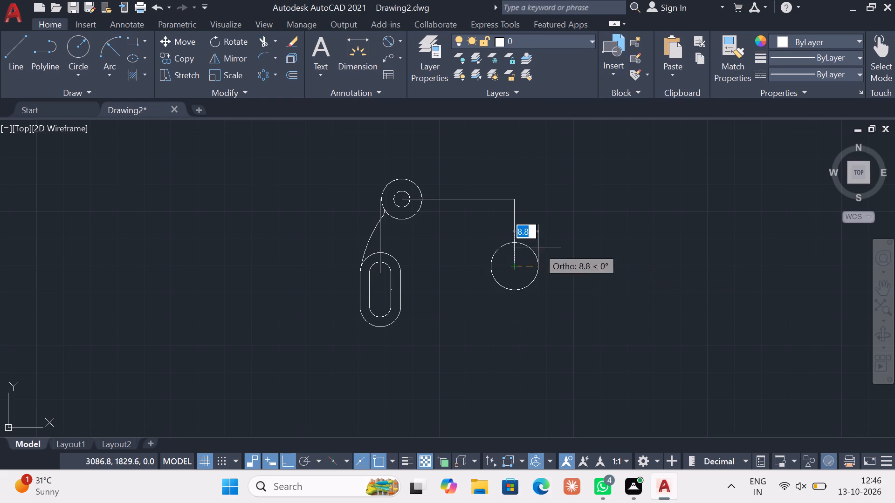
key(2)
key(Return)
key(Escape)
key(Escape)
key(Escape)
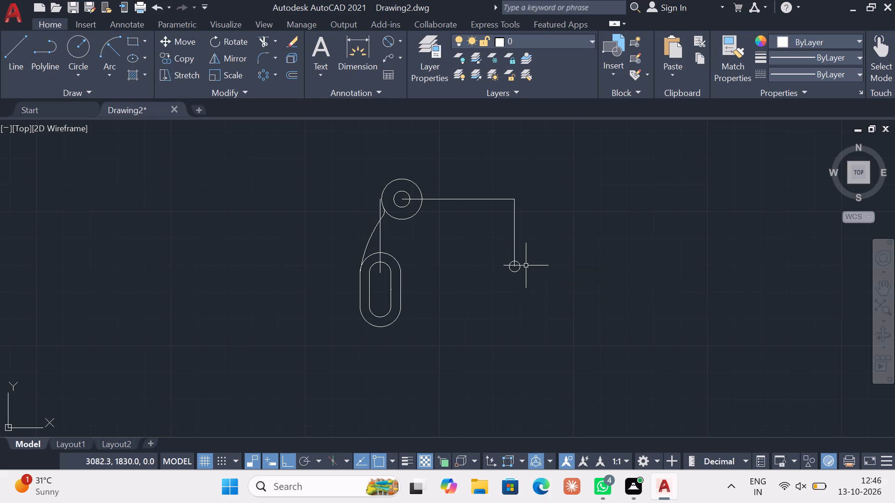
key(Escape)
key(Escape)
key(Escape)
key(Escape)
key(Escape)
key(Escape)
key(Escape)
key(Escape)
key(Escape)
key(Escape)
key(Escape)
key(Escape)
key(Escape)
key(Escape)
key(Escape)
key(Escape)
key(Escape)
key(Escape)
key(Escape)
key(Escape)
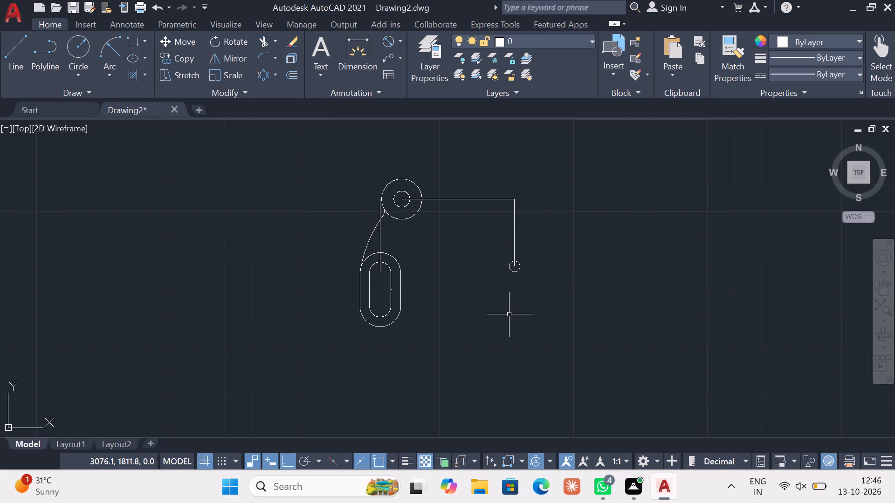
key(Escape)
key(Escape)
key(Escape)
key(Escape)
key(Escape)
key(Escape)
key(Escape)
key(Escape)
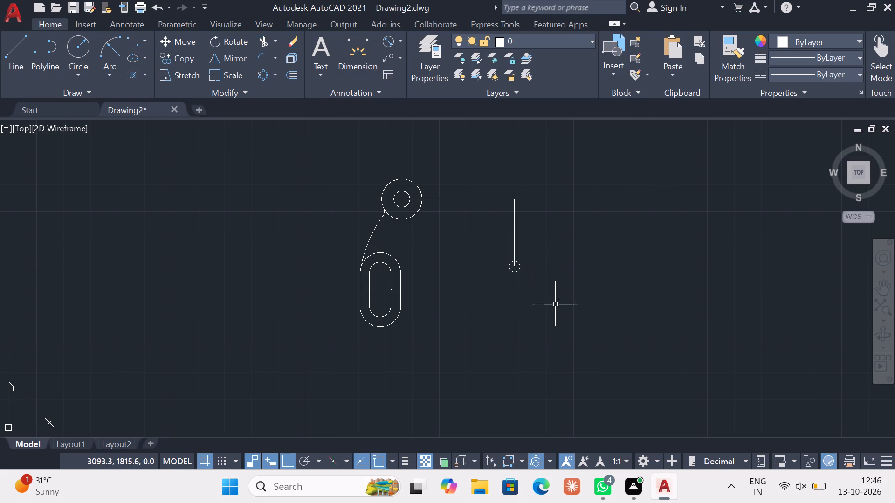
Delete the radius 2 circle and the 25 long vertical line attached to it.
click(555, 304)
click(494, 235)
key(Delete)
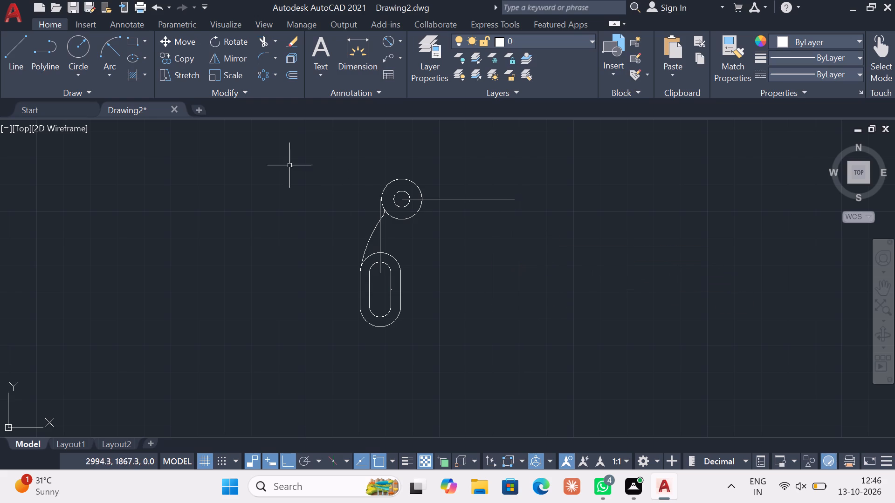
Draw a line 13.75 long vertically downward from the free end of the 42 long horizontal line.
double_click(13, 47)
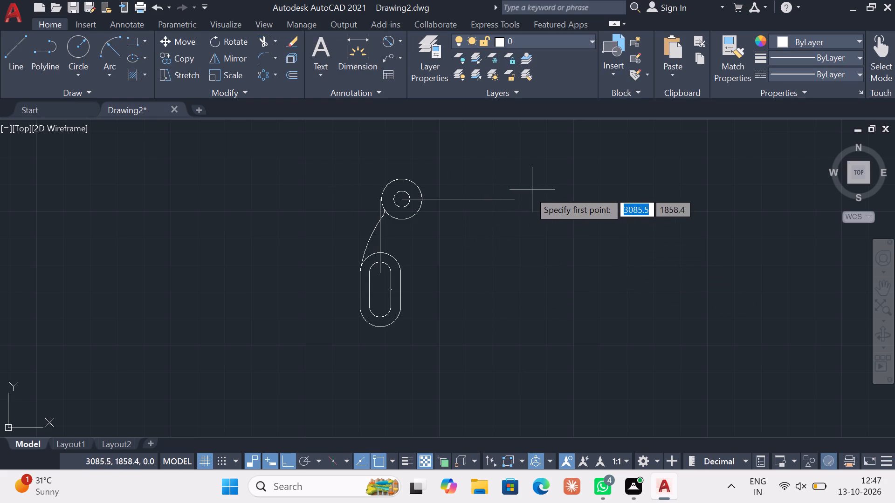
click(517, 197)
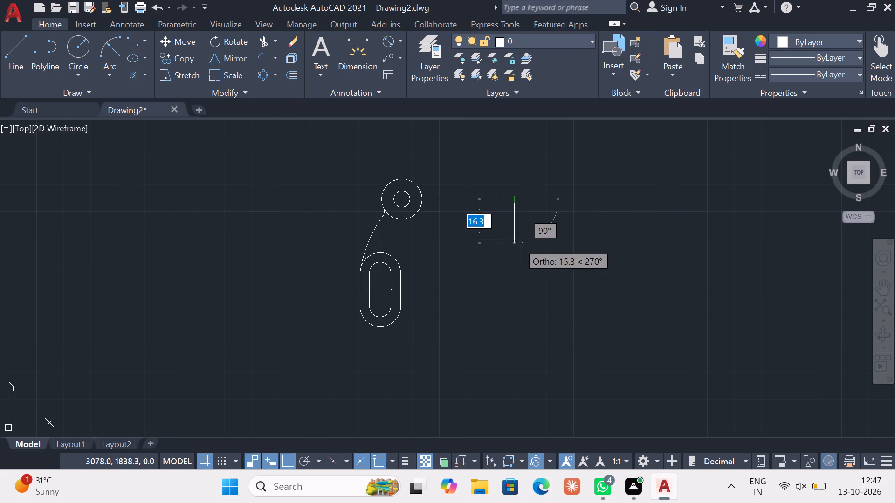
text(13)
key(period)
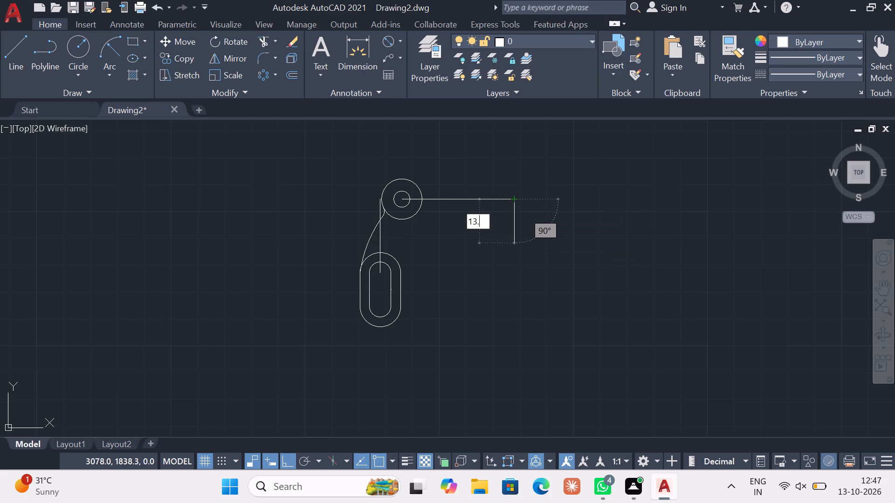
text(75)
key(Return)
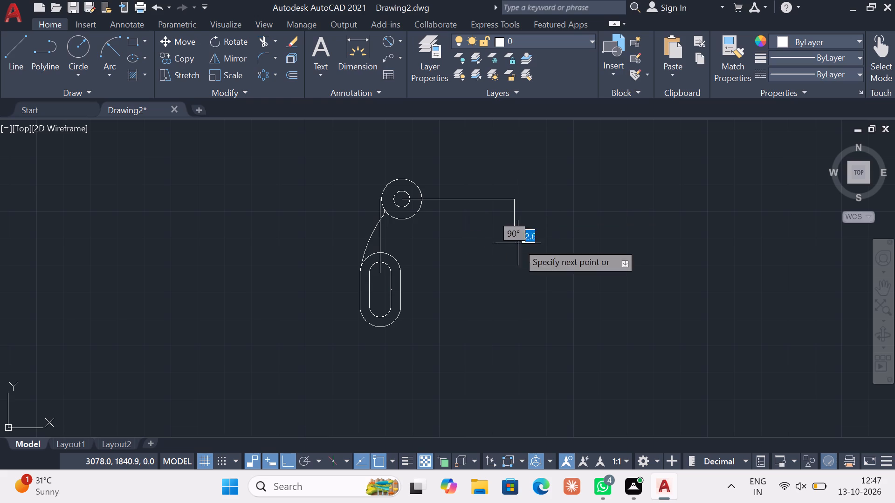
key(Escape)
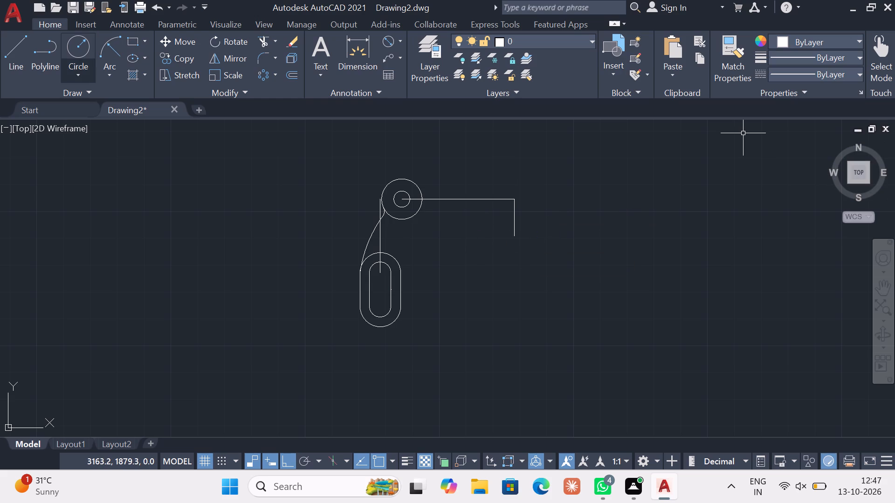
Draw a circle of radius 2 centred on the lower end of the 13.75 long vertical line.
click(73, 80)
click(67, 96)
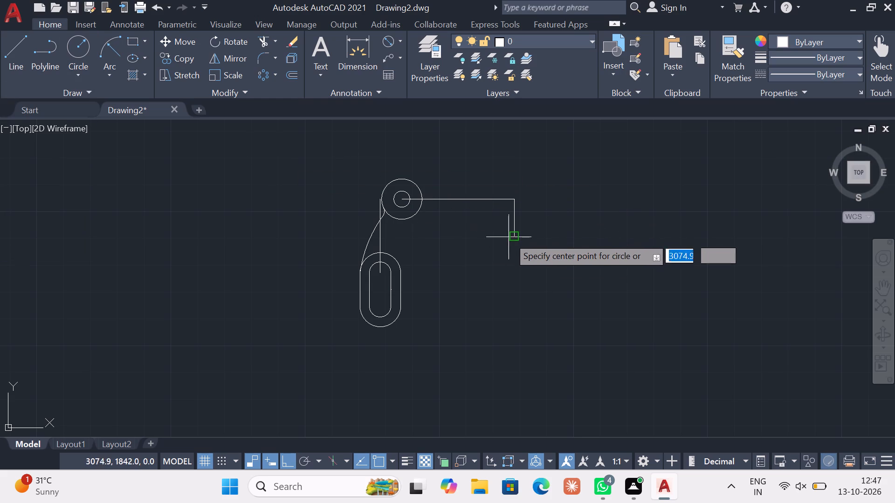
click(511, 237)
key(2)
key(Return)
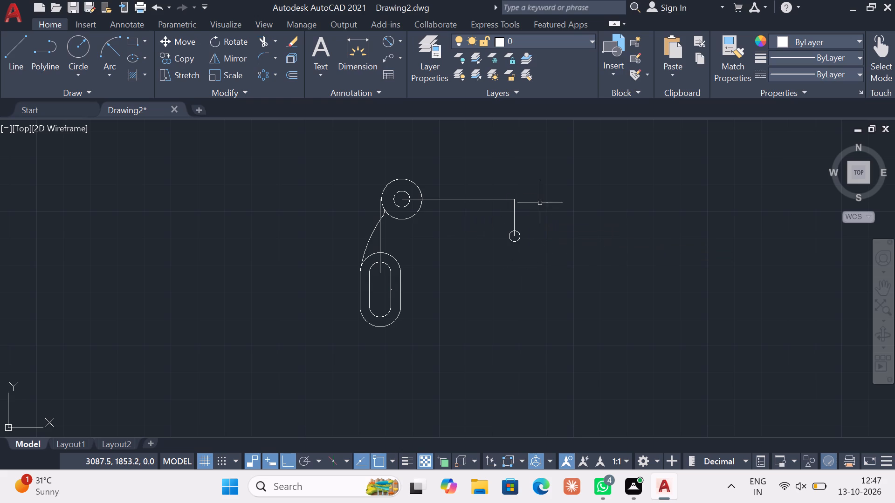
Draw a circle of diameter 15 concentric with the radius 2 circle at the vertical line's lower end.
click(86, 80)
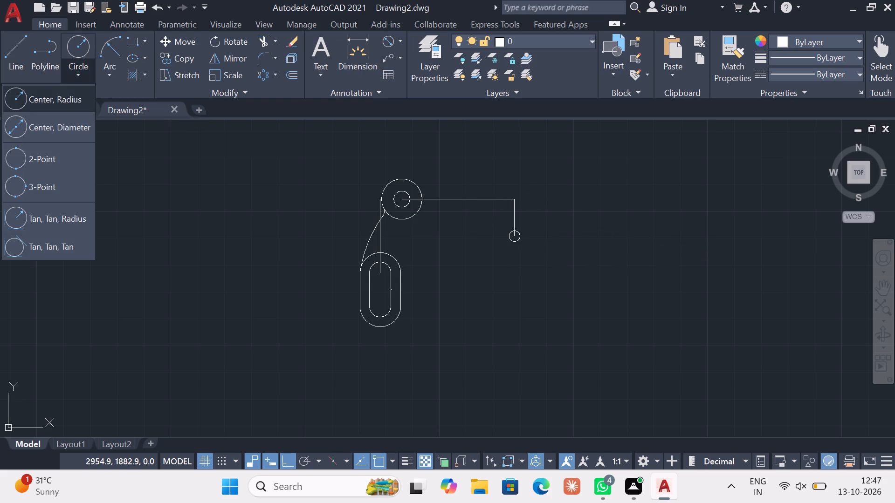
click(67, 121)
scroll(488, 239, up, 2)
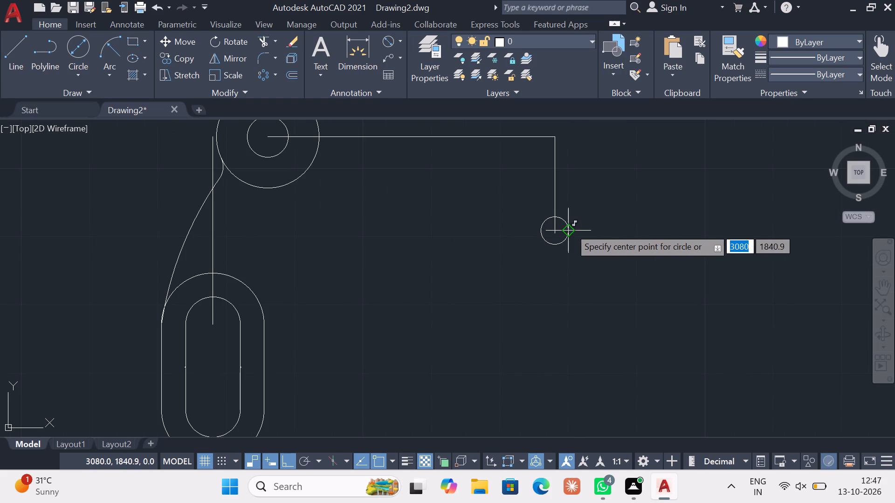
click(552, 228)
text(15)
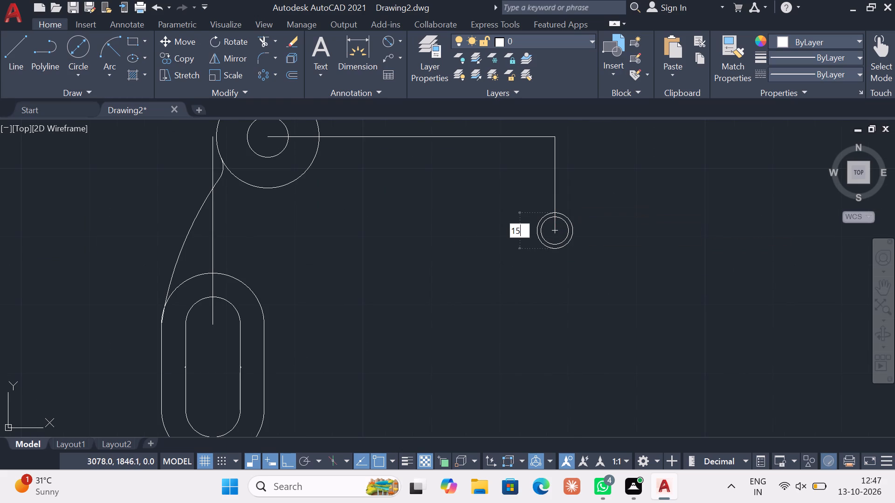
key(Return)
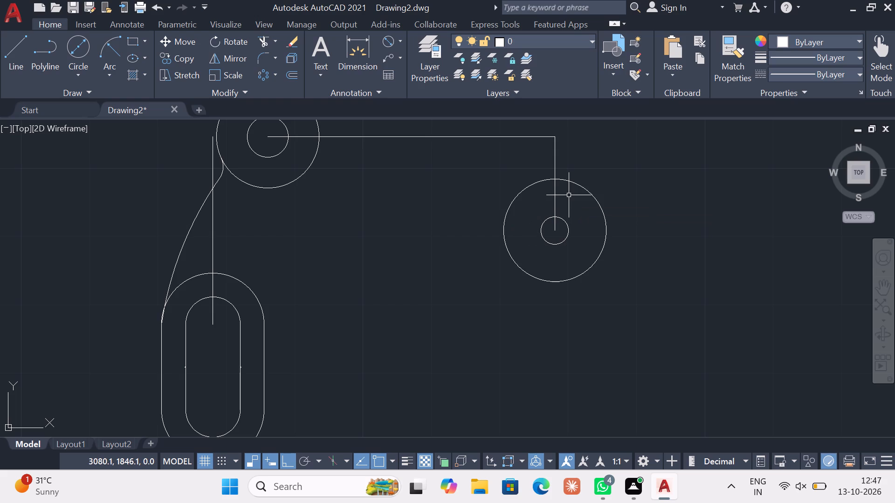
Delete the vertical line and the long horizontal line leading to the second circle pair.
click(555, 167)
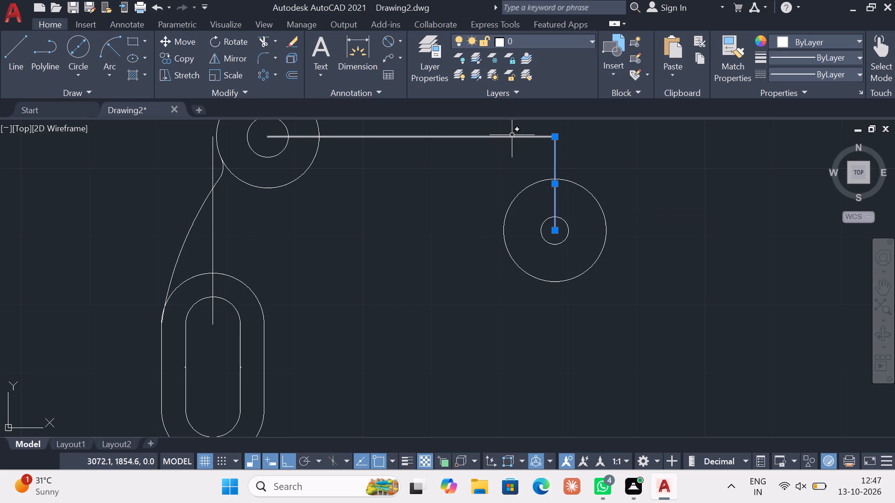
click(512, 135)
key(Delete)
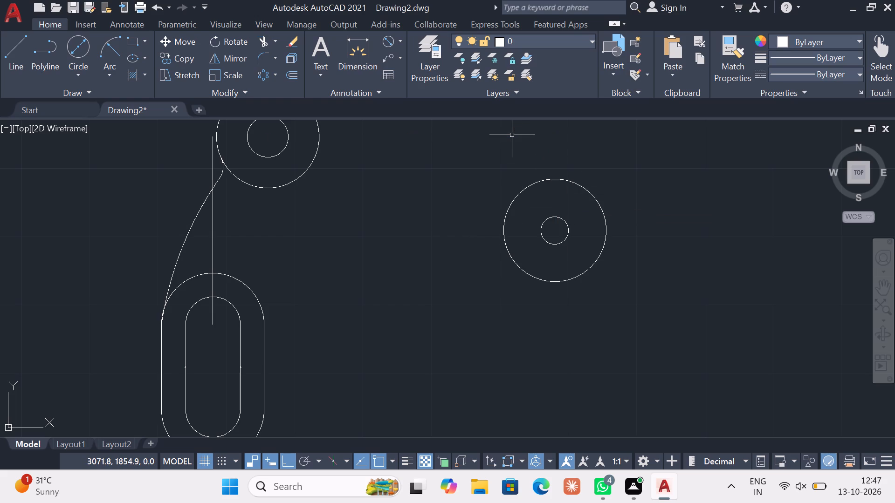
key(Escape)
With a Start, End, Radius arc started, limit the running object snaps to Midpoint and Tangent.
middle_drag(380, 290, 229, 346)
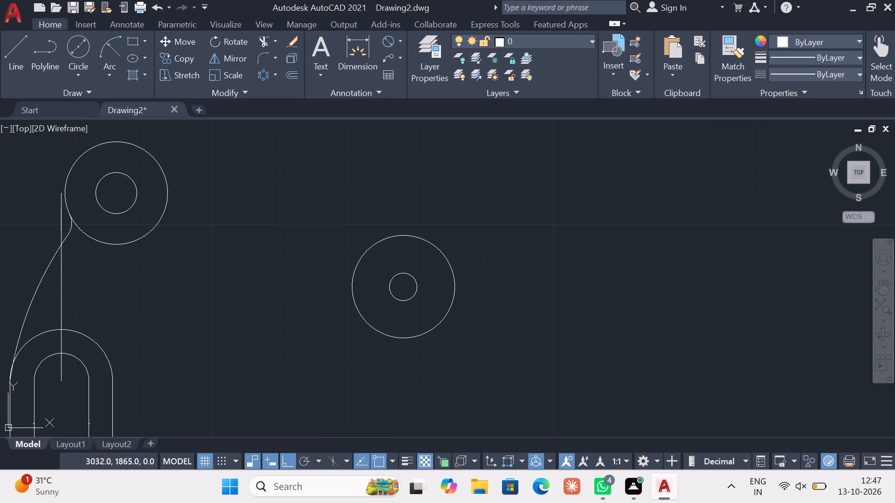
click(112, 78)
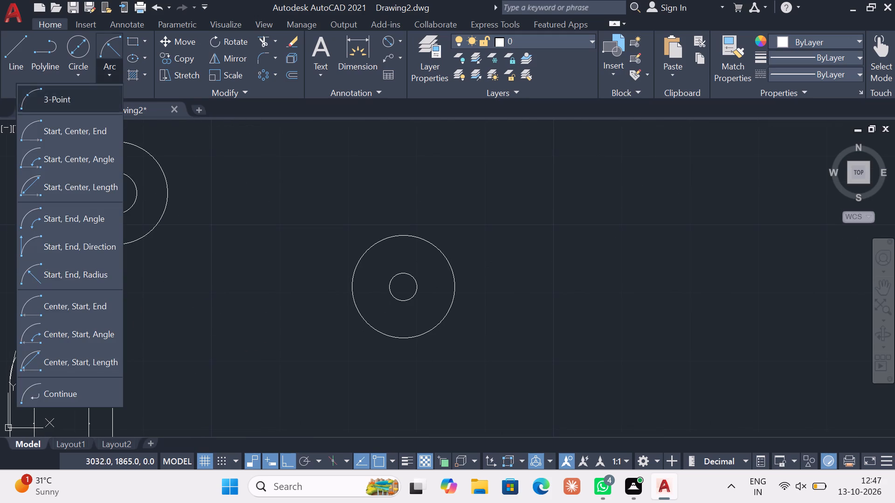
click(87, 274)
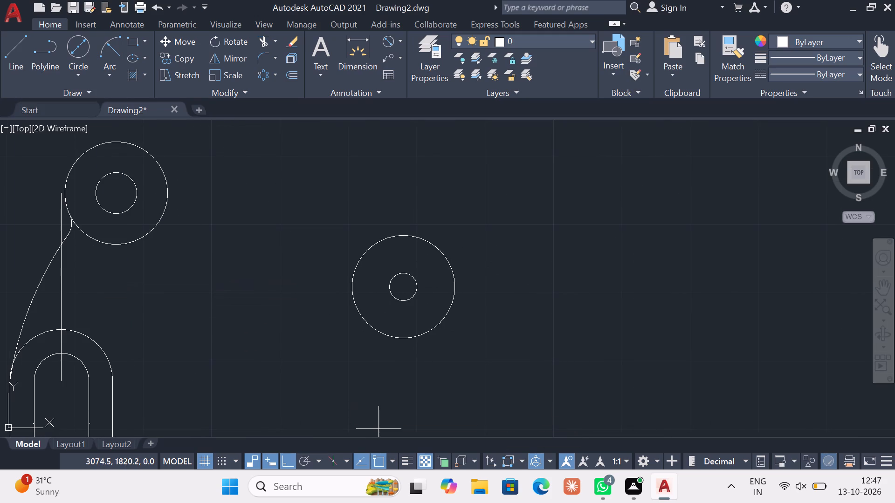
click(396, 465)
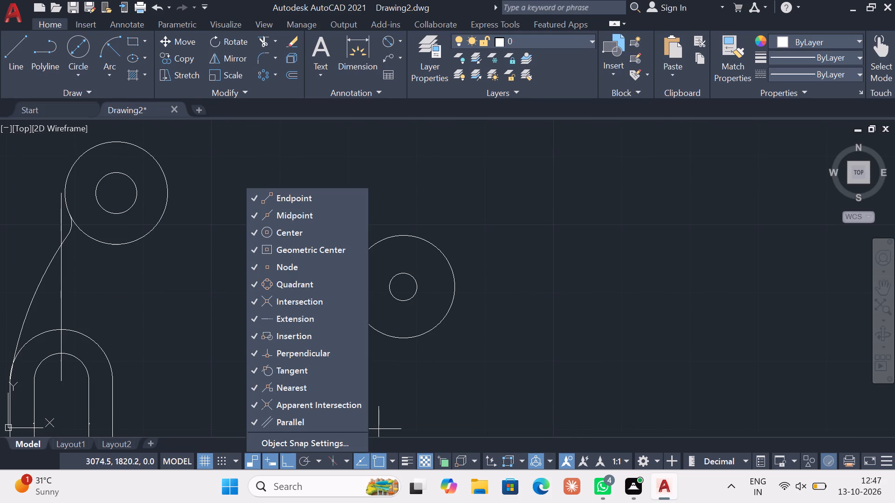
double_click(330, 426)
double_click(334, 403)
click(328, 416)
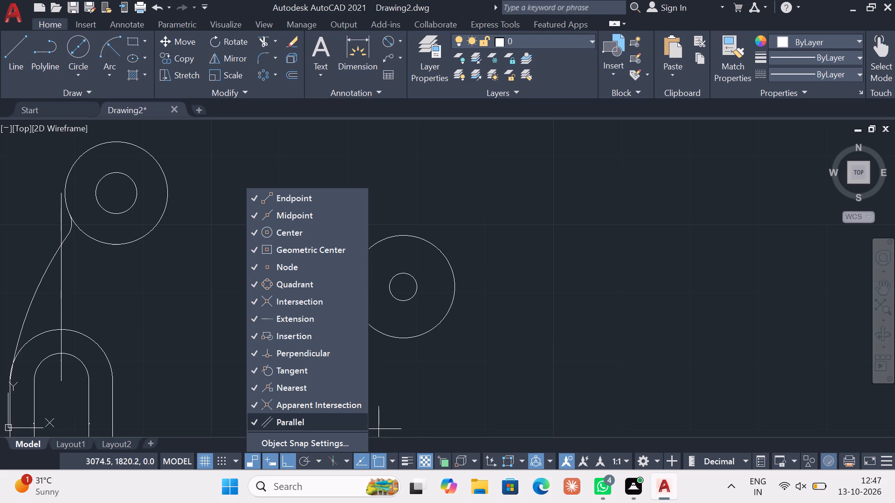
click(334, 404)
click(339, 385)
click(341, 357)
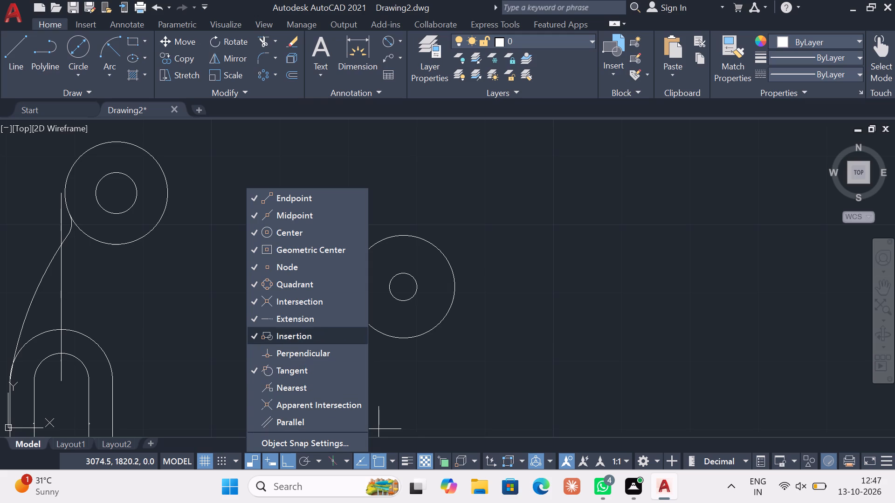
click(338, 327)
click(337, 320)
click(337, 301)
click(334, 285)
click(334, 272)
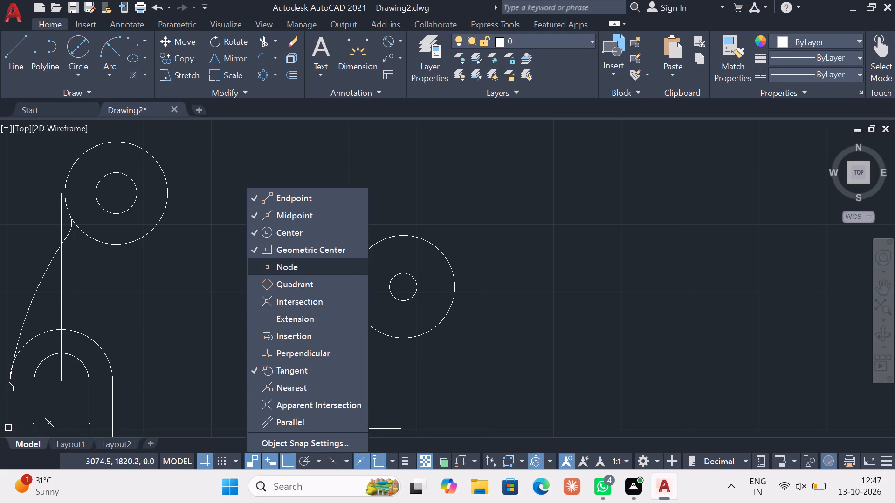
double_click(337, 257)
click(337, 231)
double_click(338, 213)
double_click(342, 200)
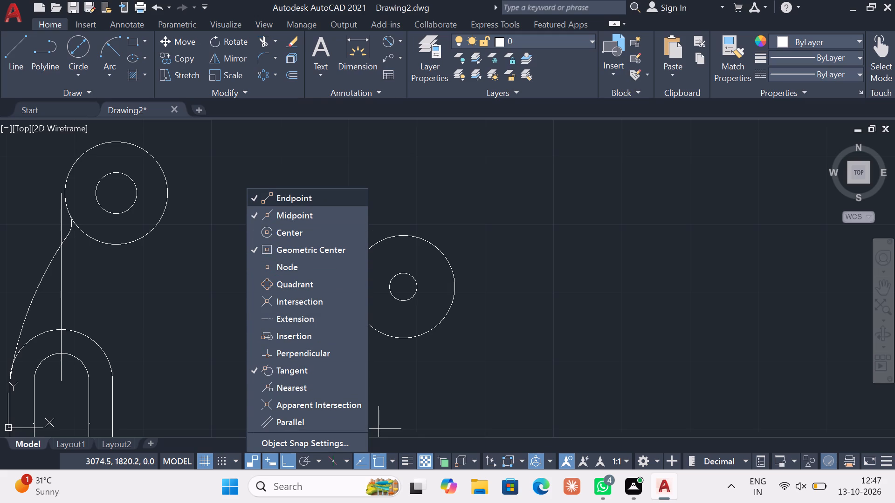
click(342, 200)
double_click(332, 216)
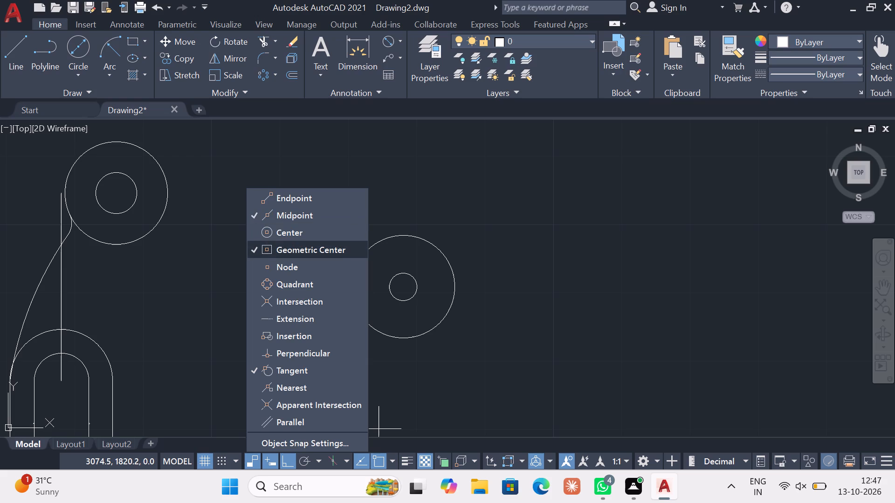
click(330, 250)
click(425, 246)
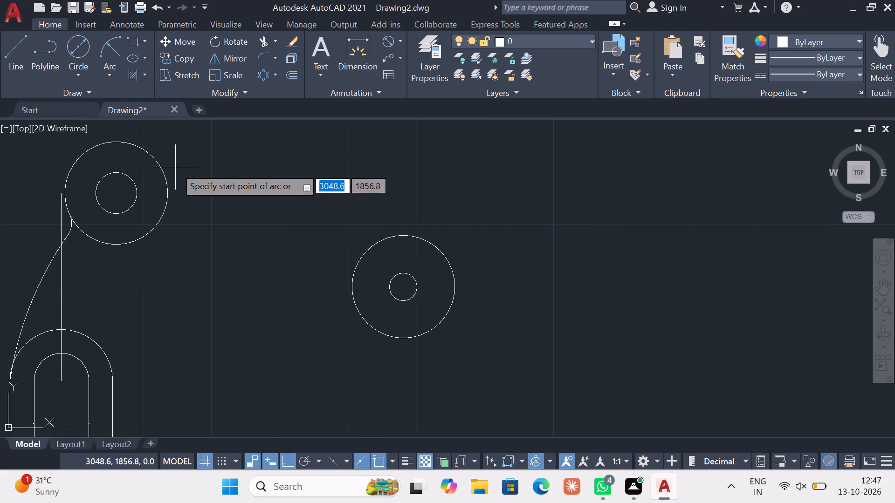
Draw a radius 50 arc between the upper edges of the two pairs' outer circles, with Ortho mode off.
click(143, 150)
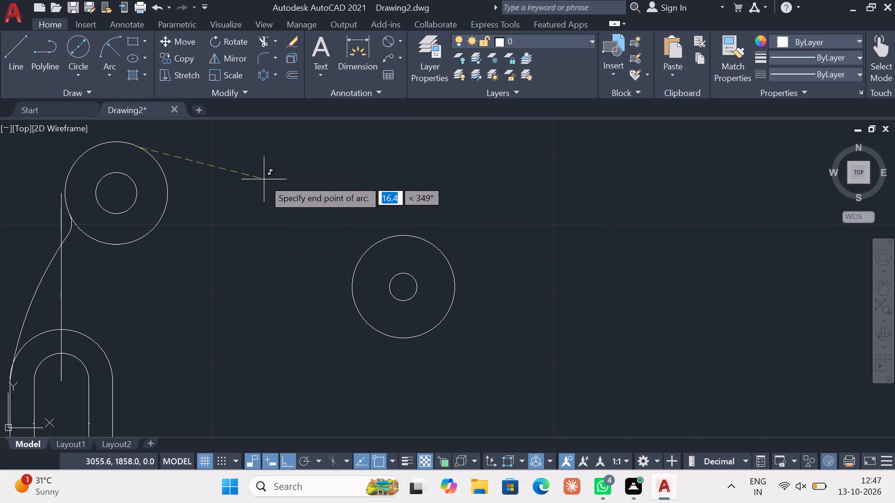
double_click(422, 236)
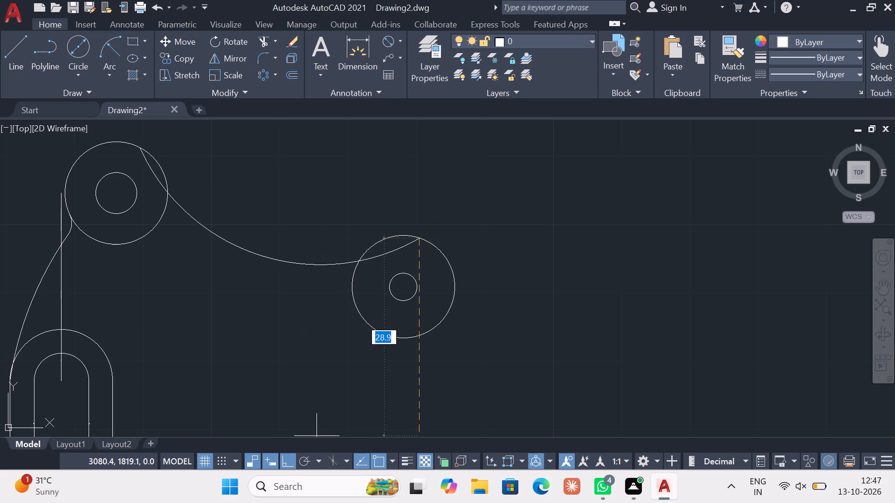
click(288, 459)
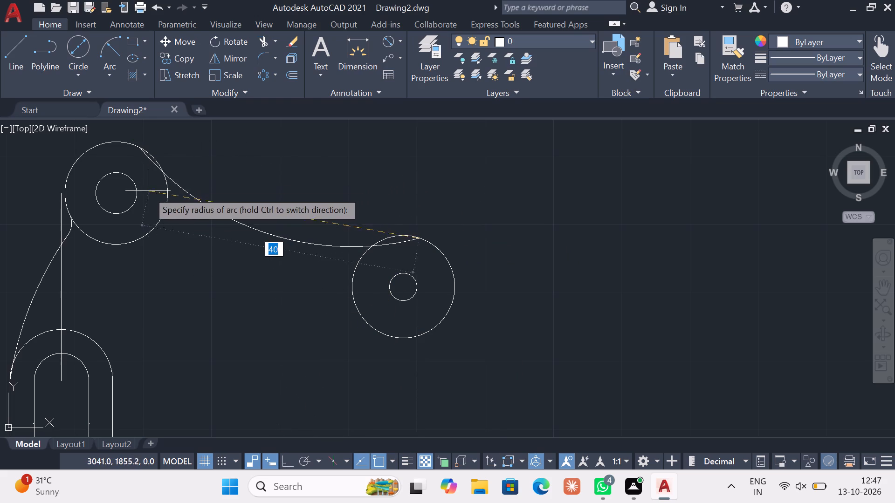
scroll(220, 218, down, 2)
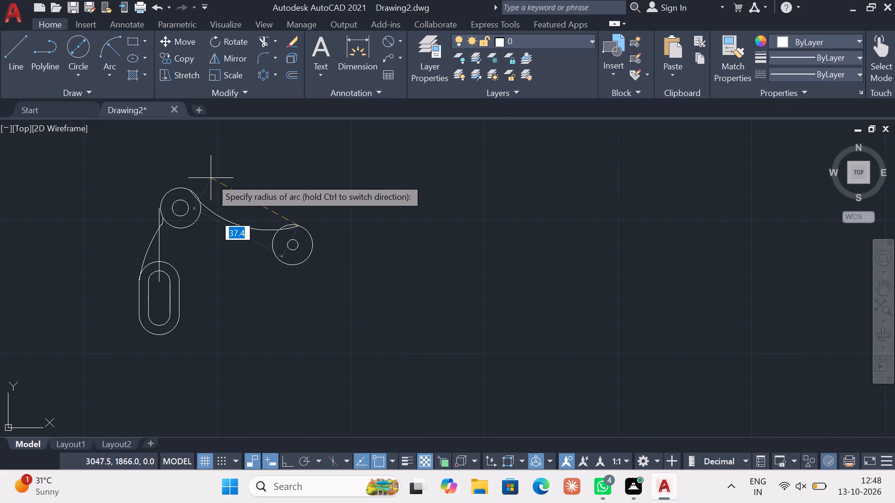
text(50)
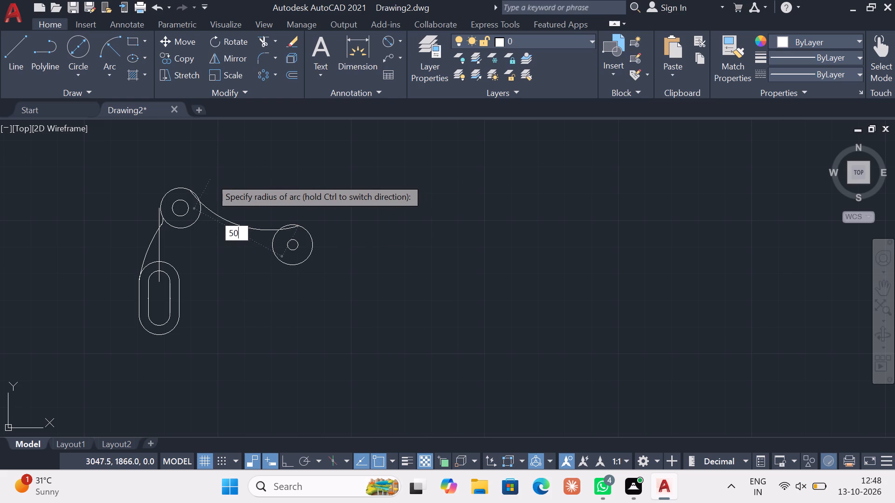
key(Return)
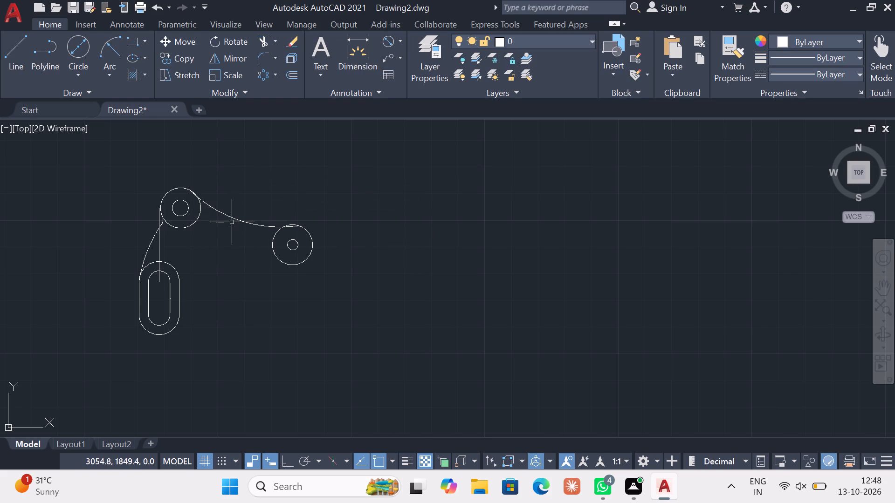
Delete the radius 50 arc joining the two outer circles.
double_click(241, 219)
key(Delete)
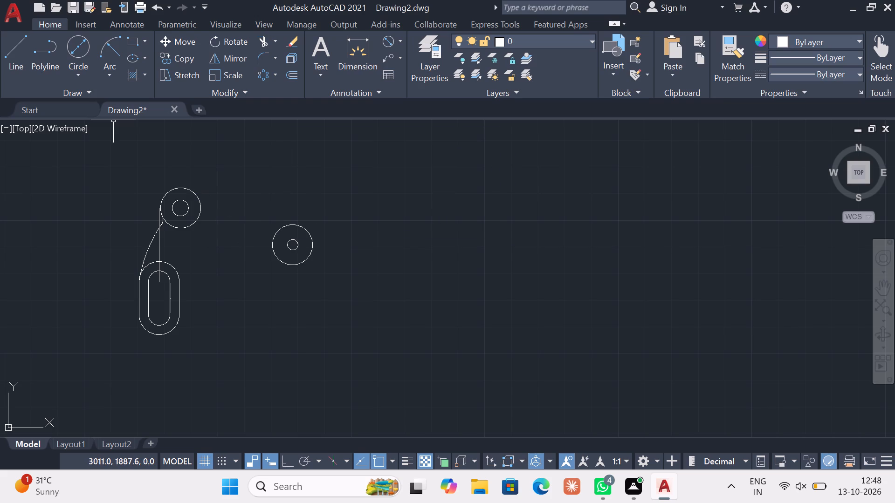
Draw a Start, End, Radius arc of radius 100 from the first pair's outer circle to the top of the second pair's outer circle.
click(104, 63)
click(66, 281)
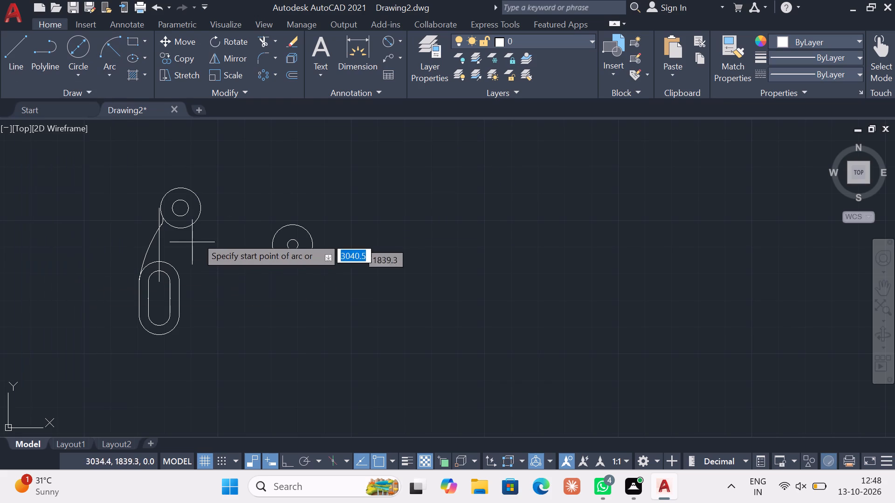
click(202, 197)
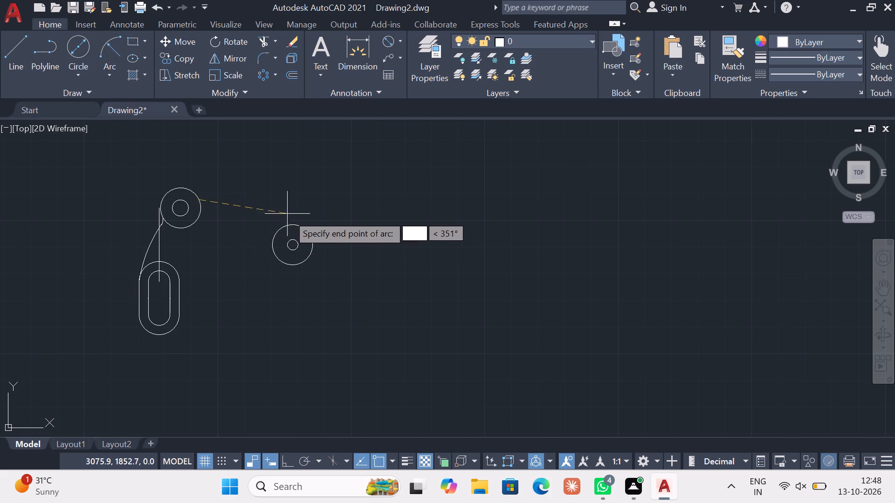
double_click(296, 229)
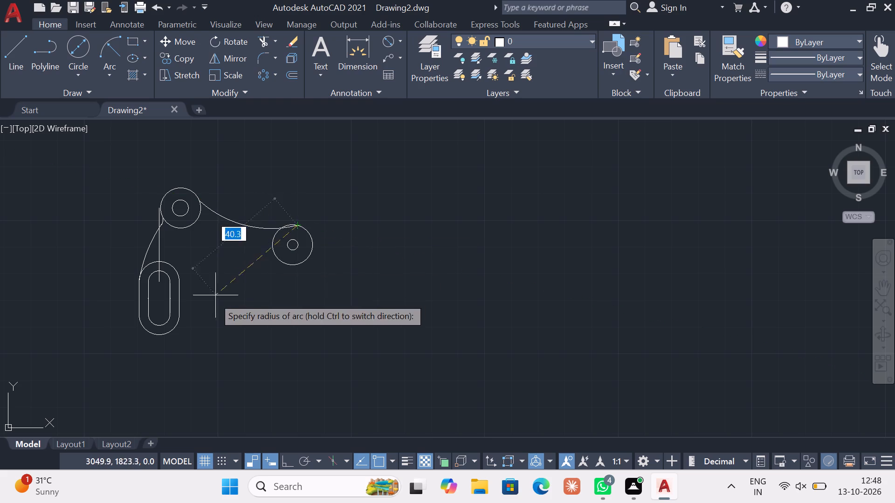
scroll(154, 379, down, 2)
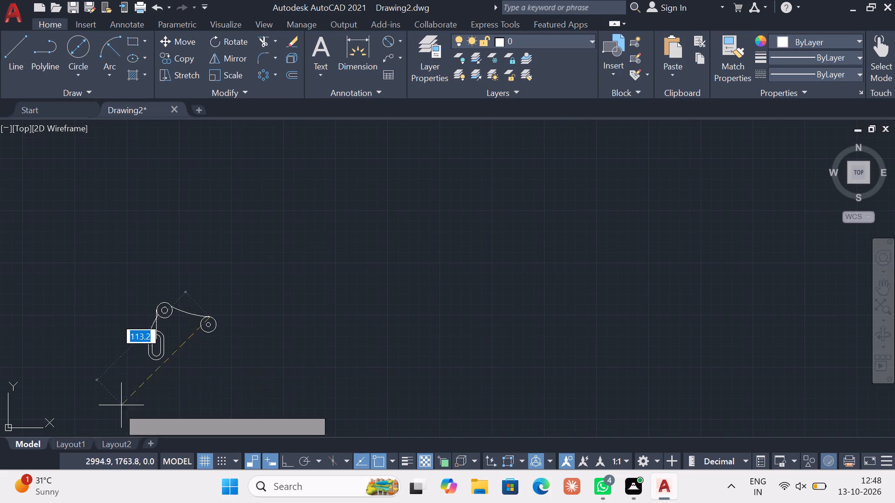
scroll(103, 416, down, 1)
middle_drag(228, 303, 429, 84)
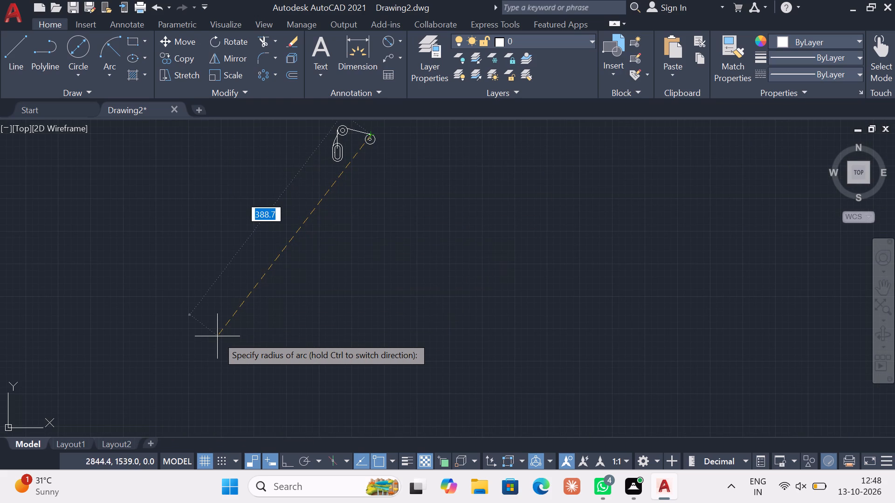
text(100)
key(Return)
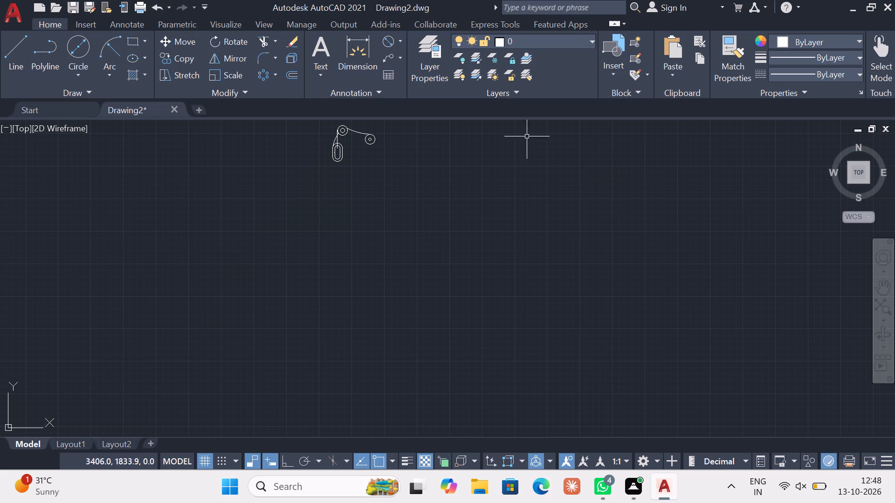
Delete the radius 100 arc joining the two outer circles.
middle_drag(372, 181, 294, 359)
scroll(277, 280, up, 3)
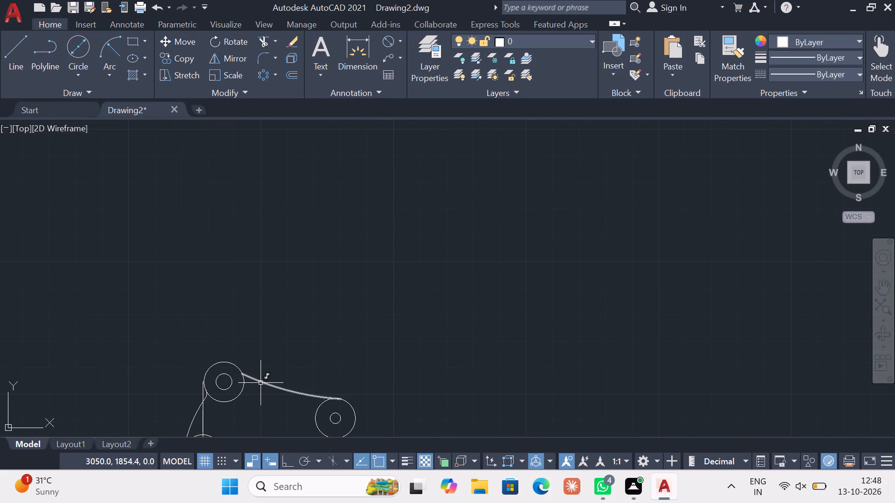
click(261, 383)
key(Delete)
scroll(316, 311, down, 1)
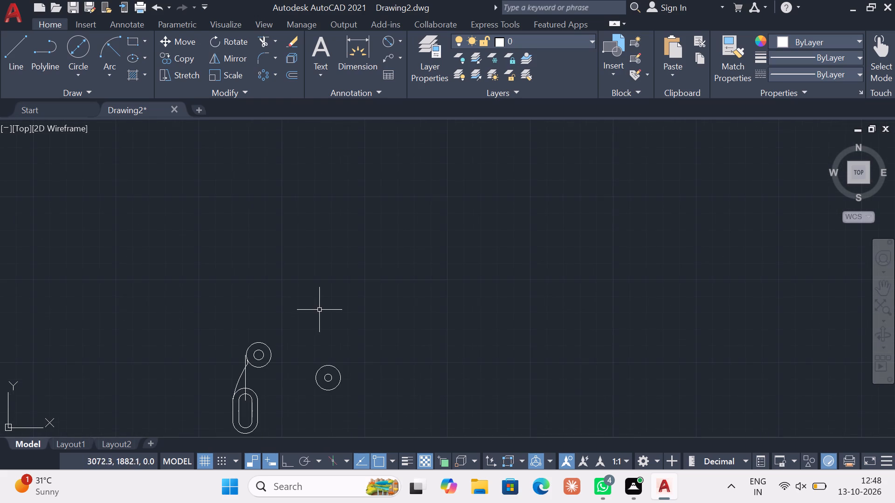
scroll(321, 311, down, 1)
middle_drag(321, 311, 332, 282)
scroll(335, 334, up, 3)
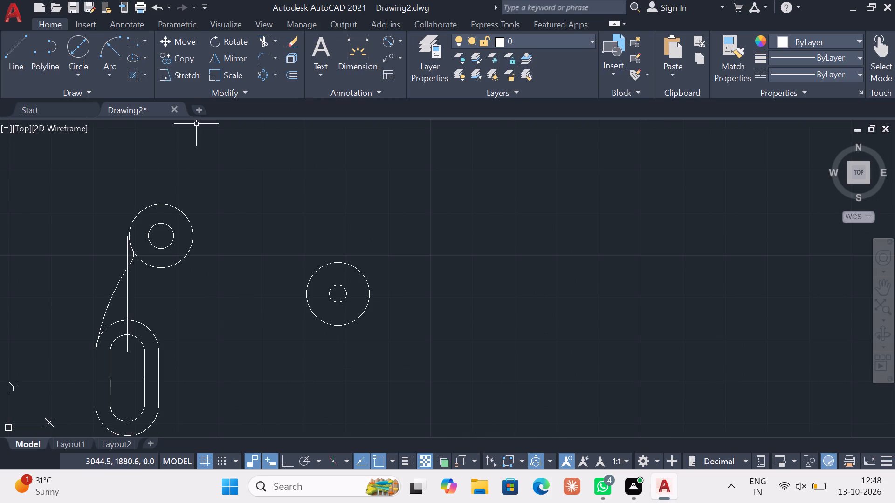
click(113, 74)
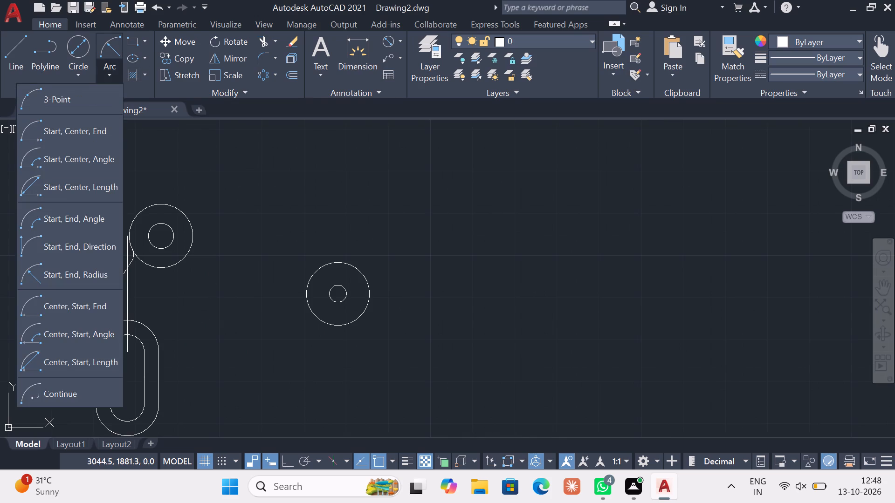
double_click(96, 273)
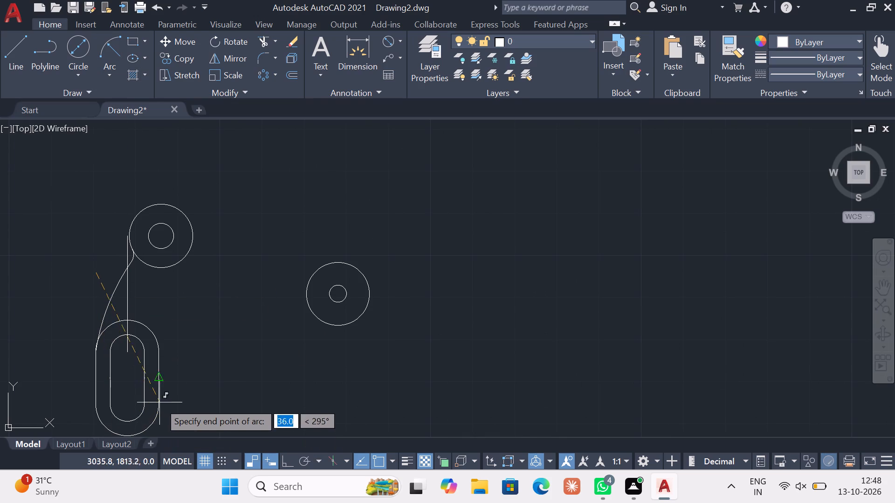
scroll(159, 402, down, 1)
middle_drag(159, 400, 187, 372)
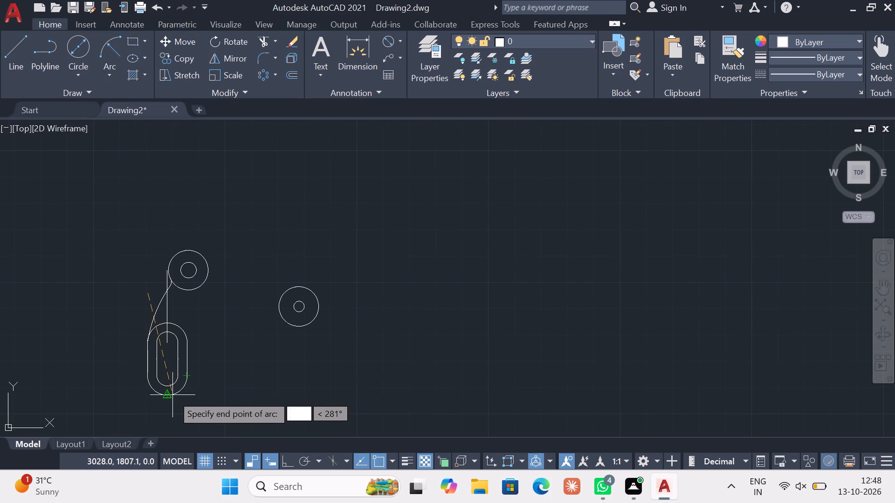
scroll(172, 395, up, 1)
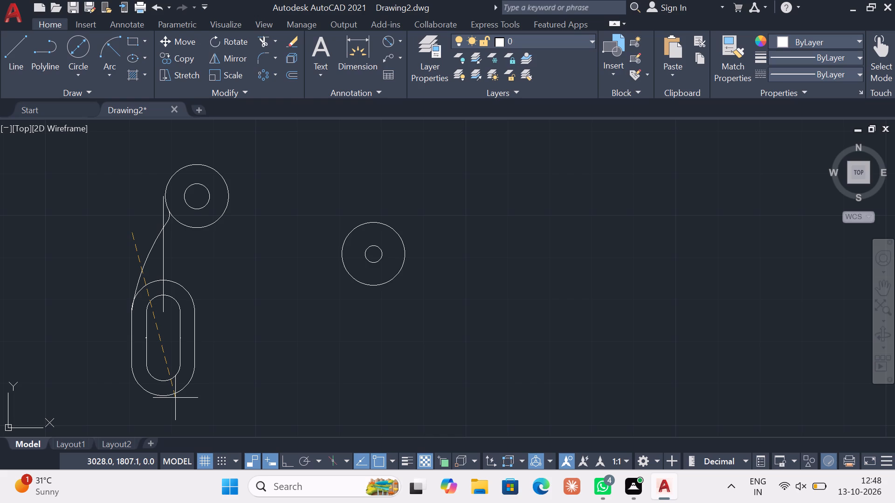
Turn off the Midpoint running object snap and cancel the unfinished arc.
click(389, 462)
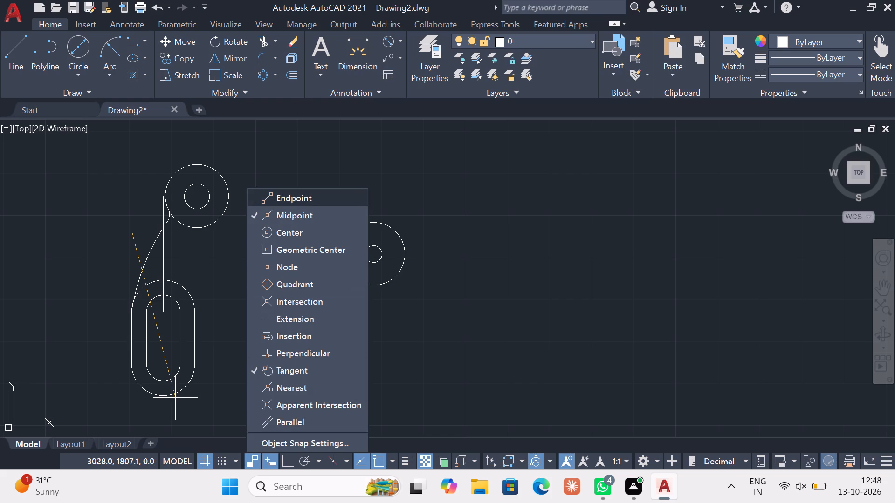
click(296, 216)
click(489, 333)
key(Escape)
key(Escape)
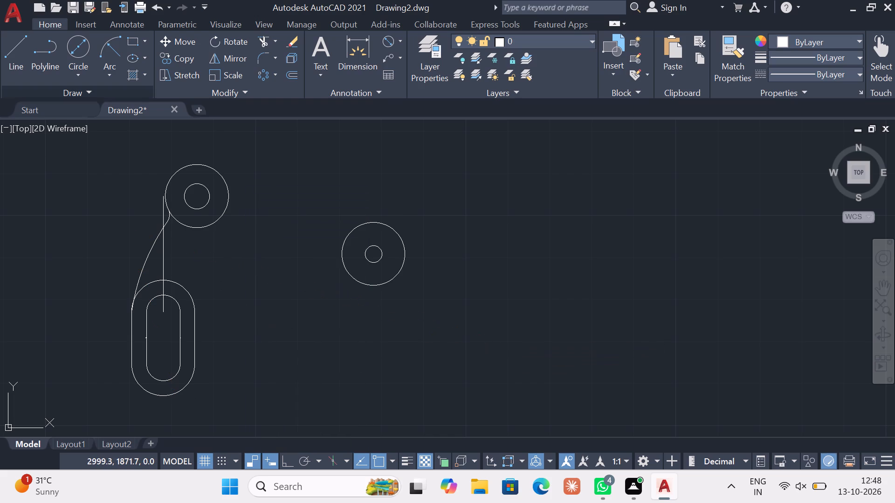
Draw a Start, End, Radius arc of radius 50 from the bottom of the second pair's outer circle to the outer slot's lower rounded end.
double_click(112, 75)
click(104, 78)
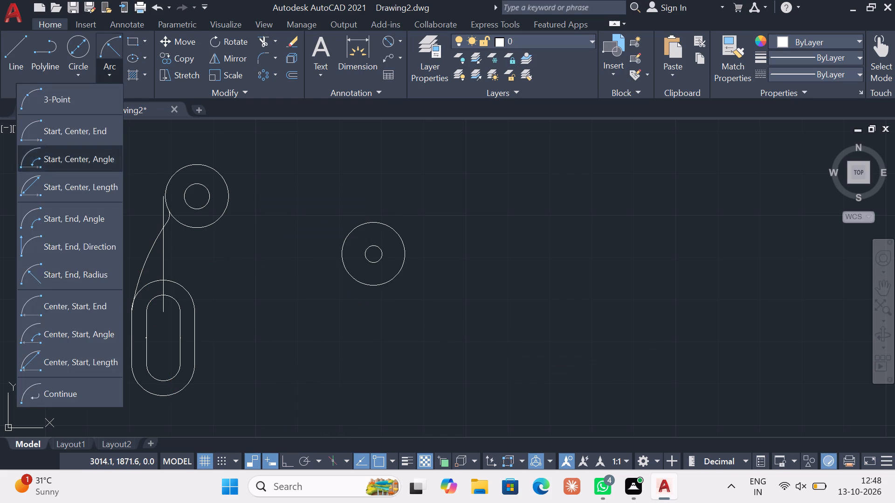
click(82, 273)
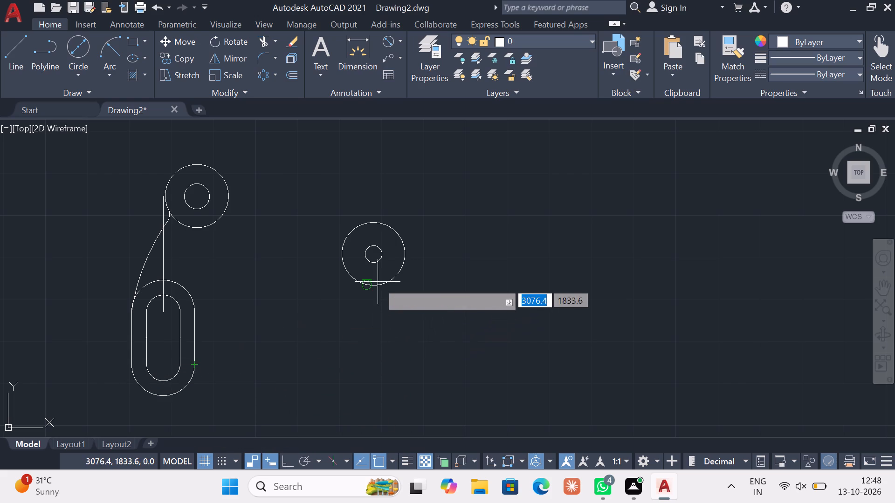
click(364, 289)
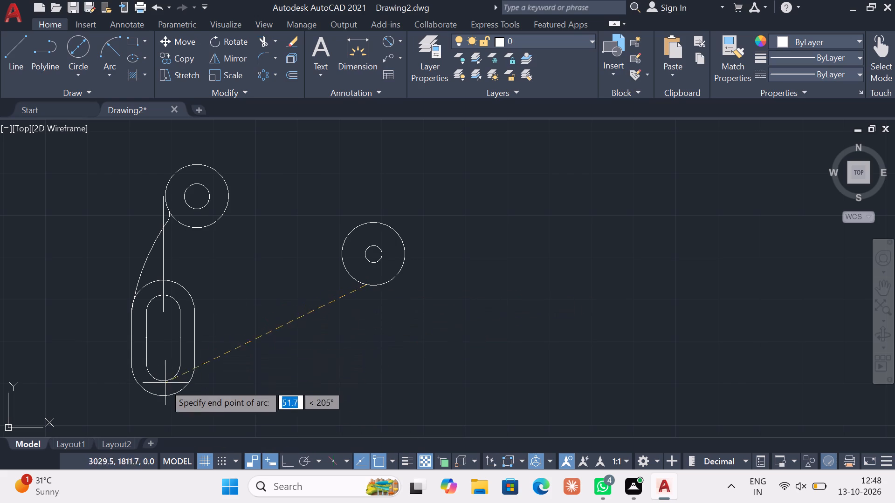
click(179, 387)
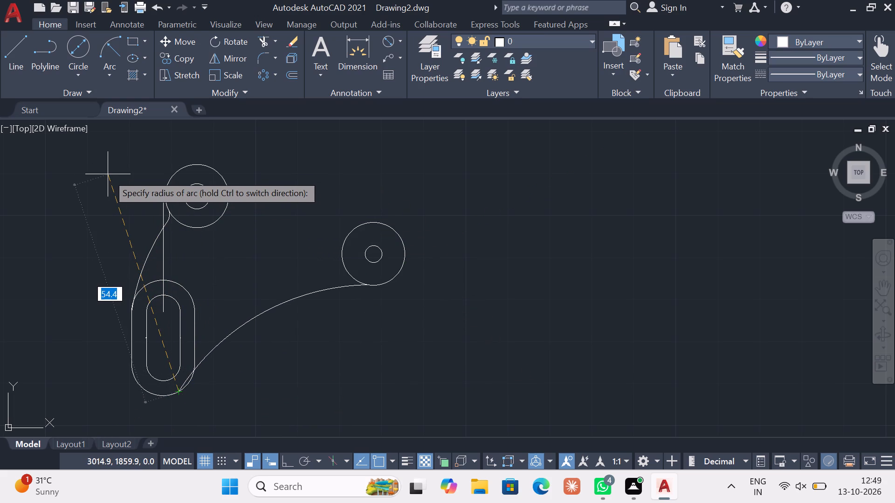
text(50)
key(Return)
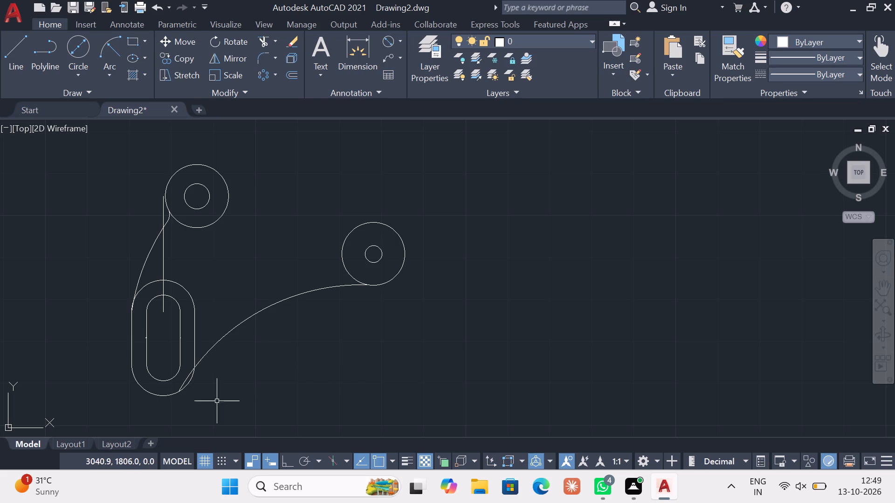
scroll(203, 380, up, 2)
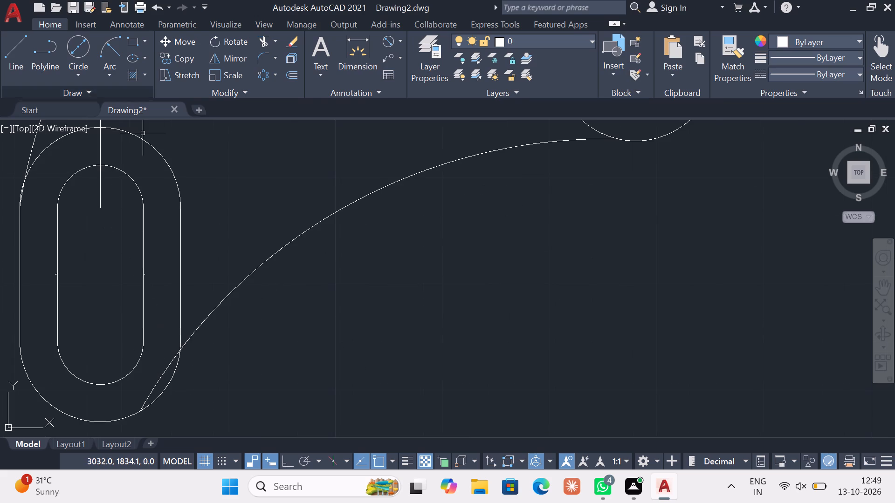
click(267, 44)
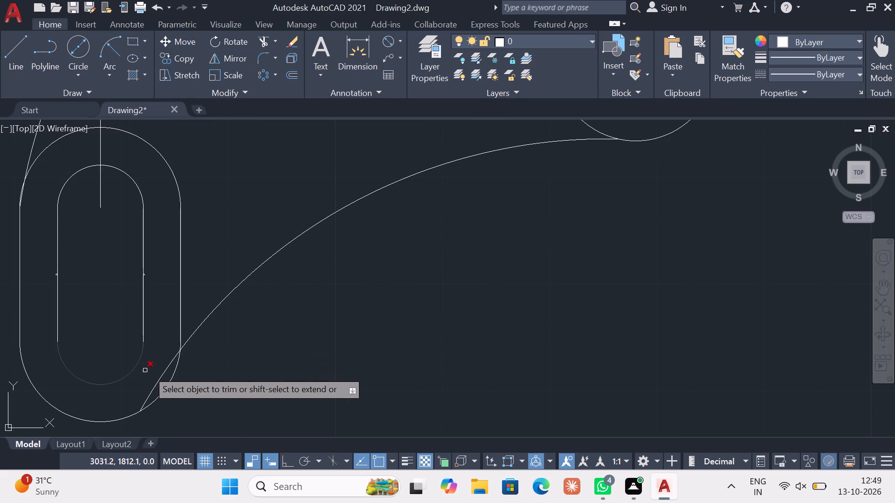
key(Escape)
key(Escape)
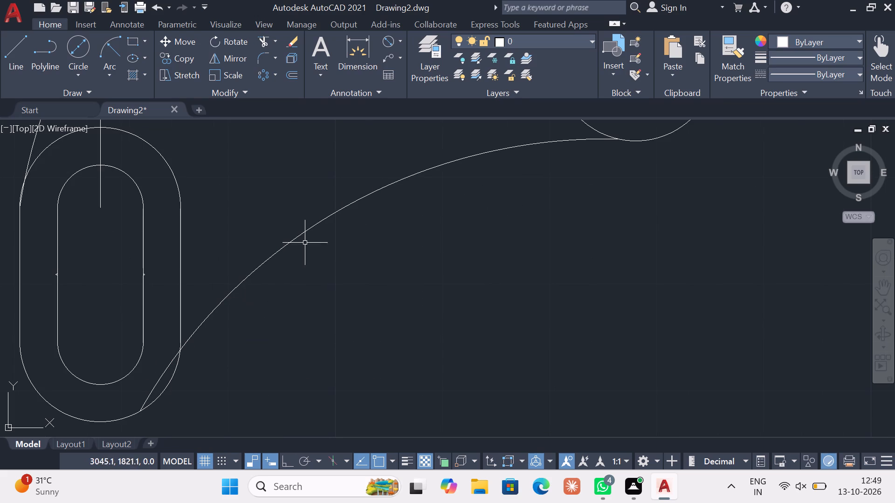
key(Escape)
Trim off the part of the lower radius 50 arc that lies inside the outer slot.
click(262, 42)
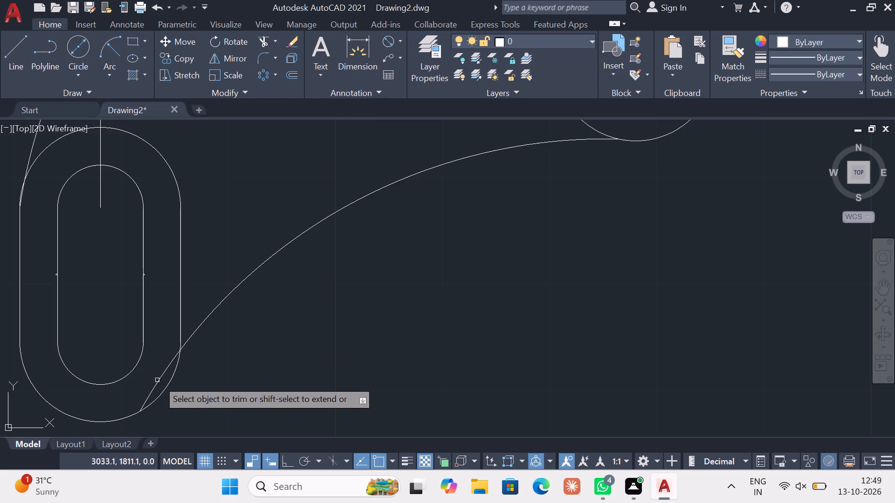
click(158, 380)
key(Escape)
Delete the vertical construction line rising from the slot's upper centre.
scroll(236, 312, down, 1)
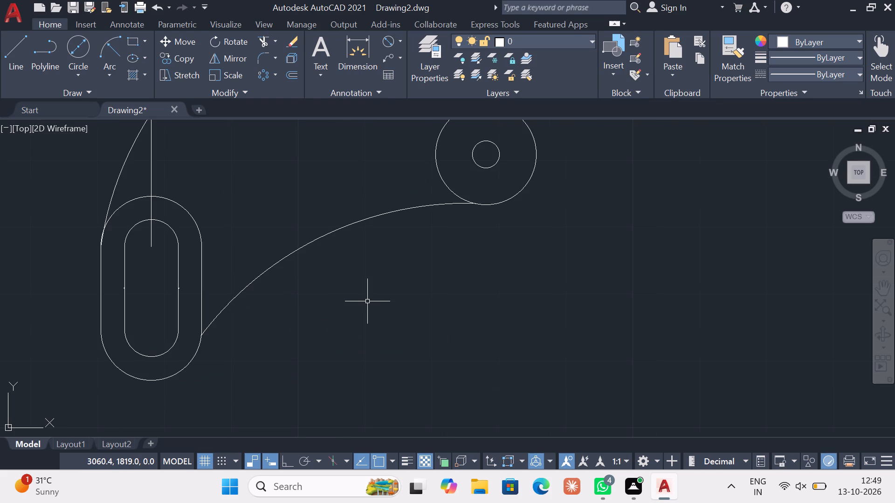
middle_drag(367, 301, 340, 415)
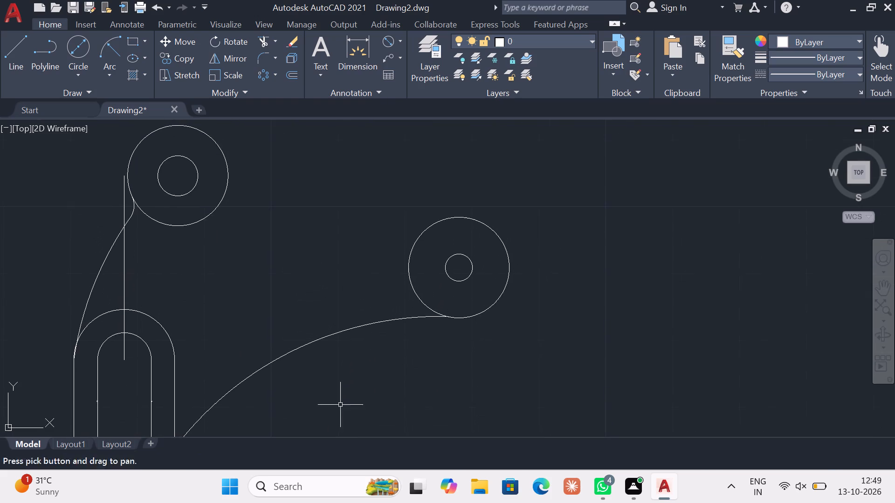
scroll(396, 363, down, 1)
middle_drag(427, 339, 374, 321)
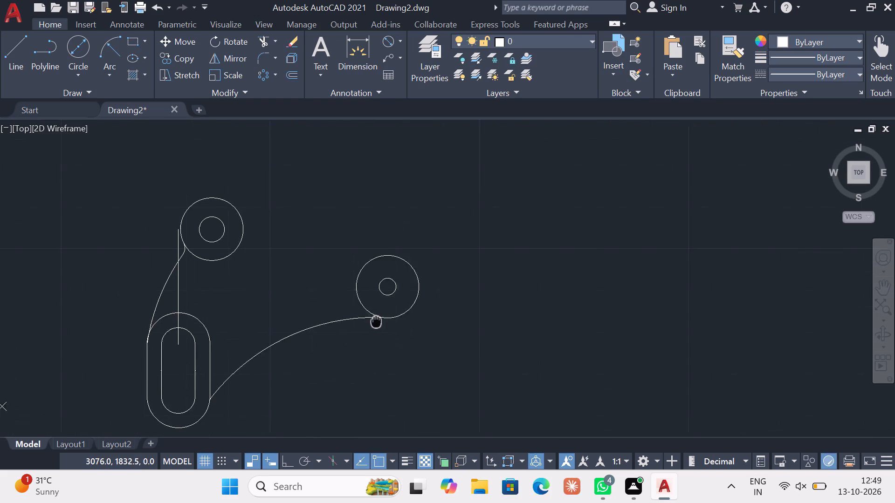
middle_drag(374, 321, 370, 321)
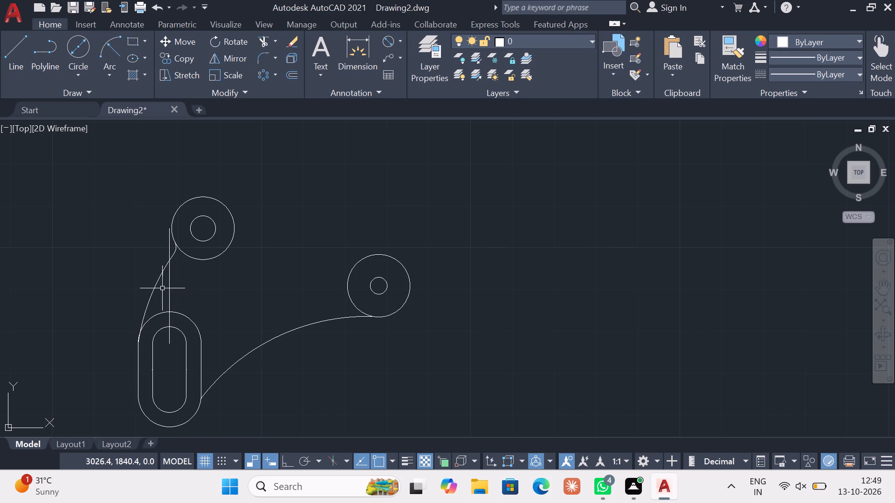
click(168, 288)
key(Delete)
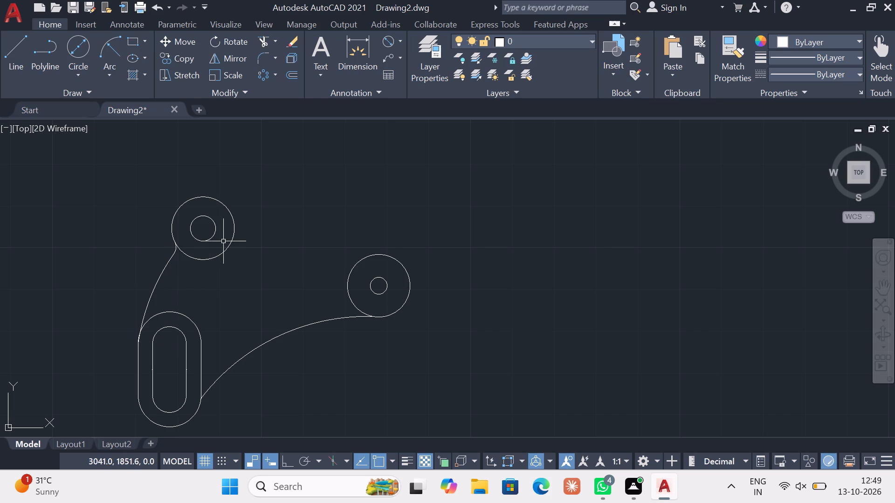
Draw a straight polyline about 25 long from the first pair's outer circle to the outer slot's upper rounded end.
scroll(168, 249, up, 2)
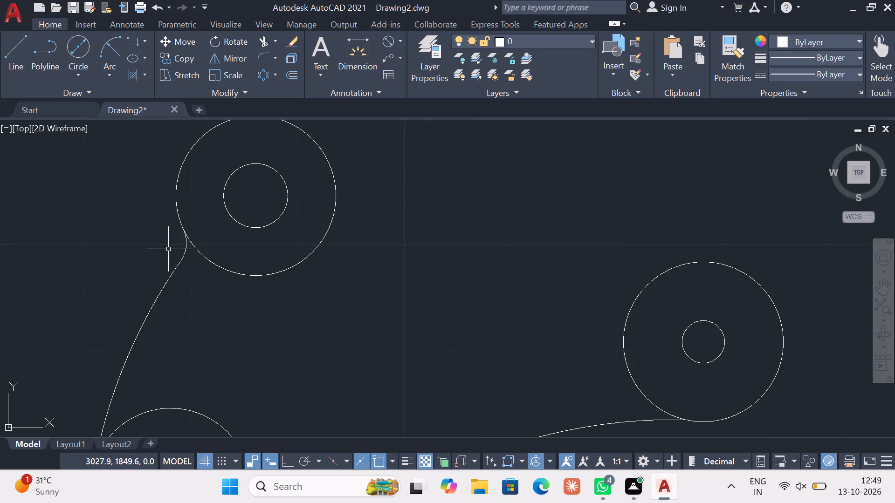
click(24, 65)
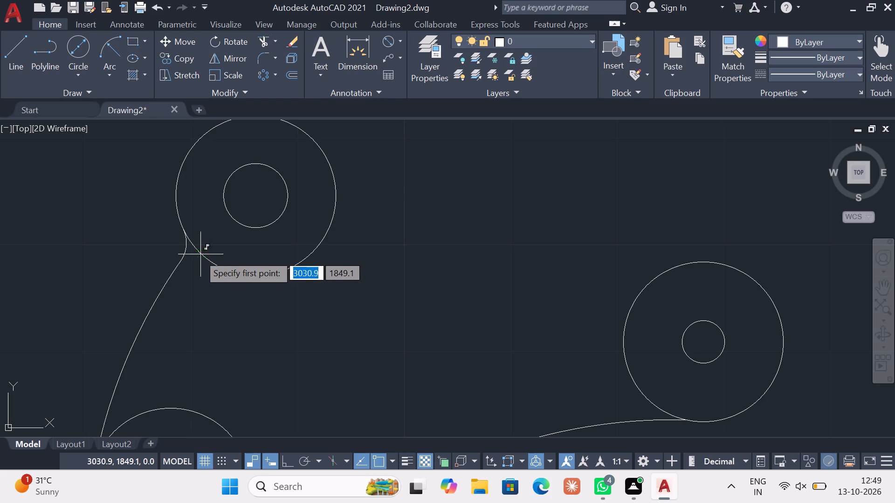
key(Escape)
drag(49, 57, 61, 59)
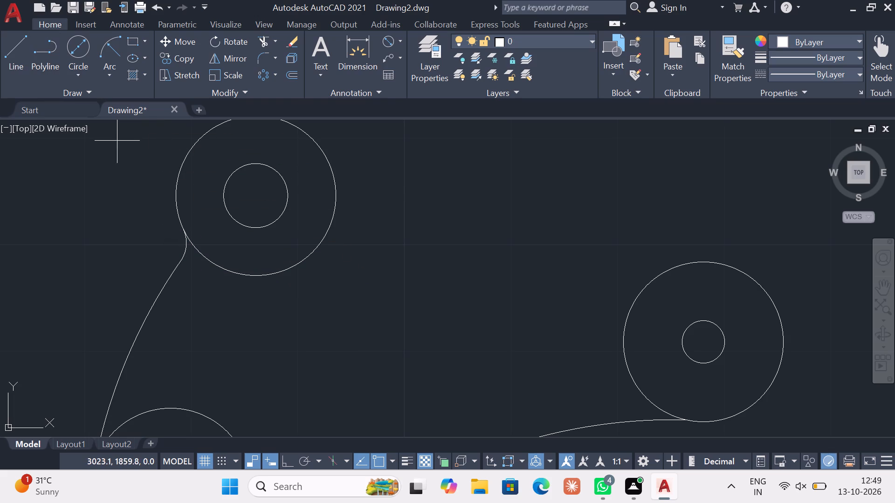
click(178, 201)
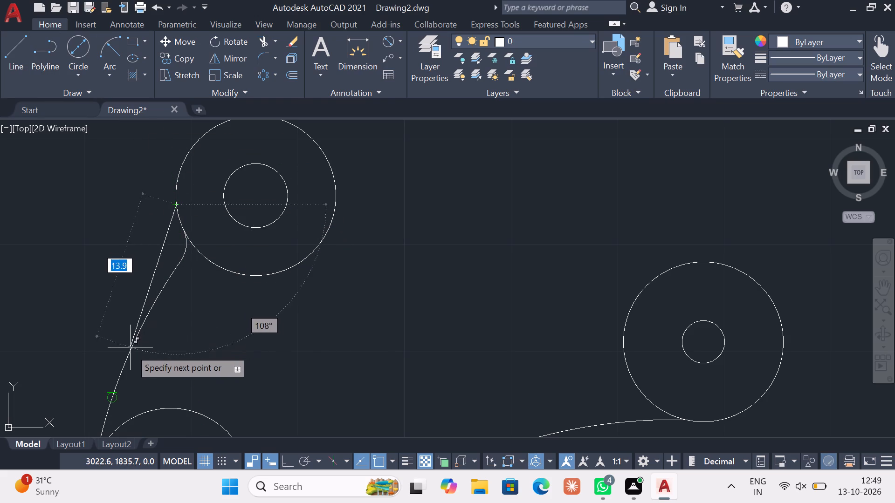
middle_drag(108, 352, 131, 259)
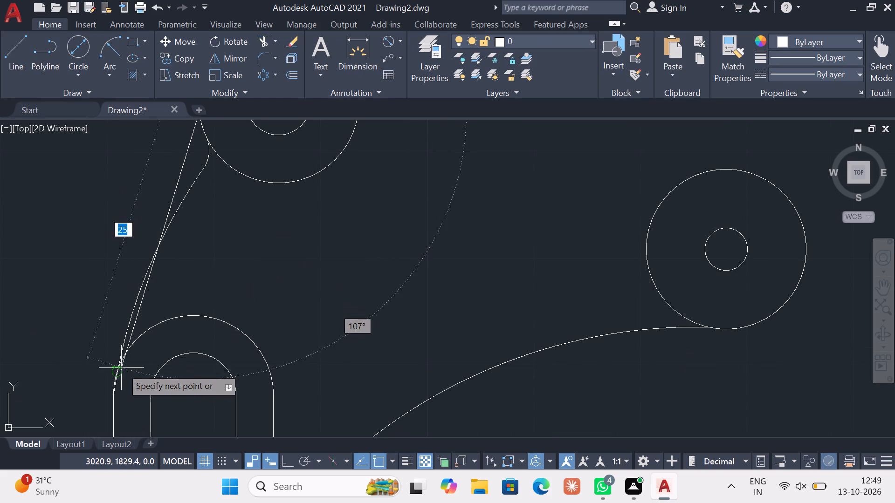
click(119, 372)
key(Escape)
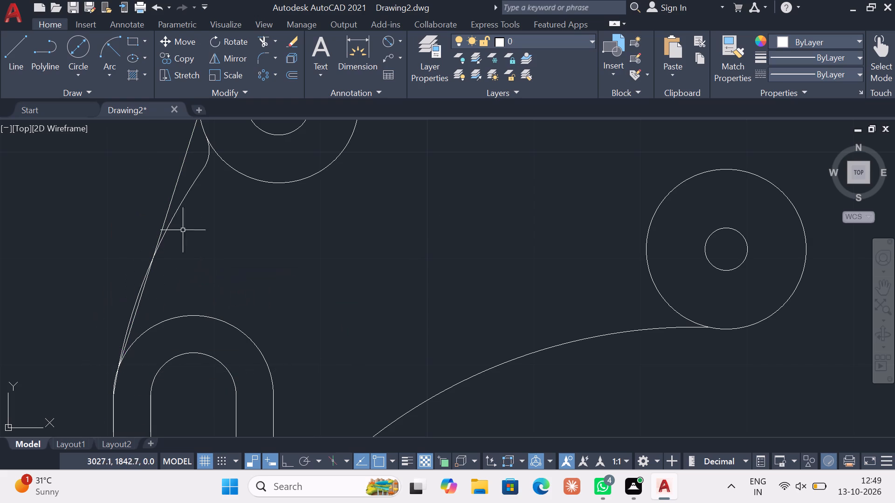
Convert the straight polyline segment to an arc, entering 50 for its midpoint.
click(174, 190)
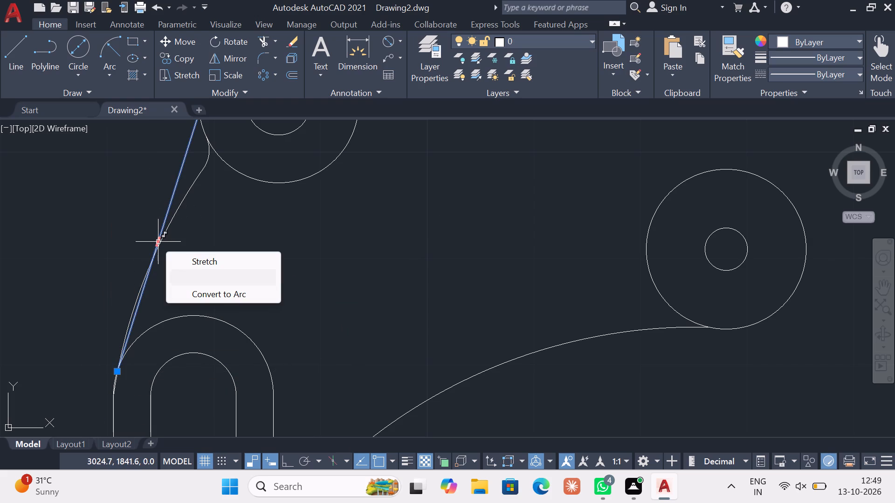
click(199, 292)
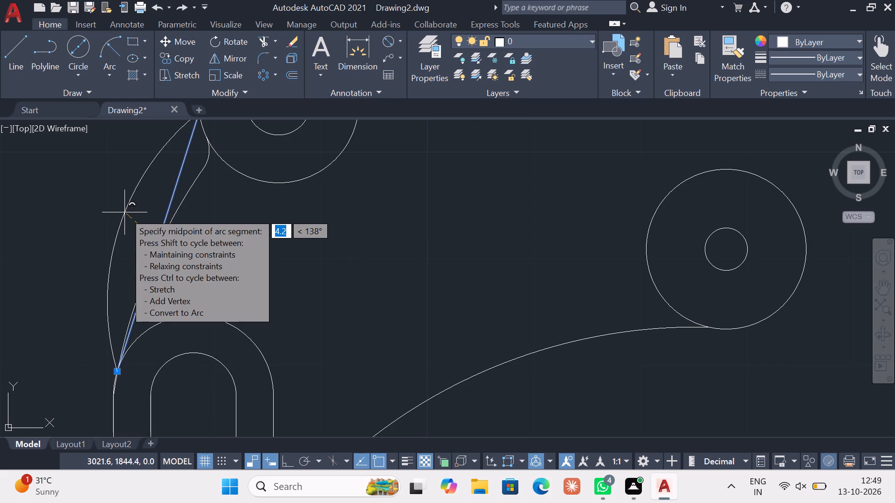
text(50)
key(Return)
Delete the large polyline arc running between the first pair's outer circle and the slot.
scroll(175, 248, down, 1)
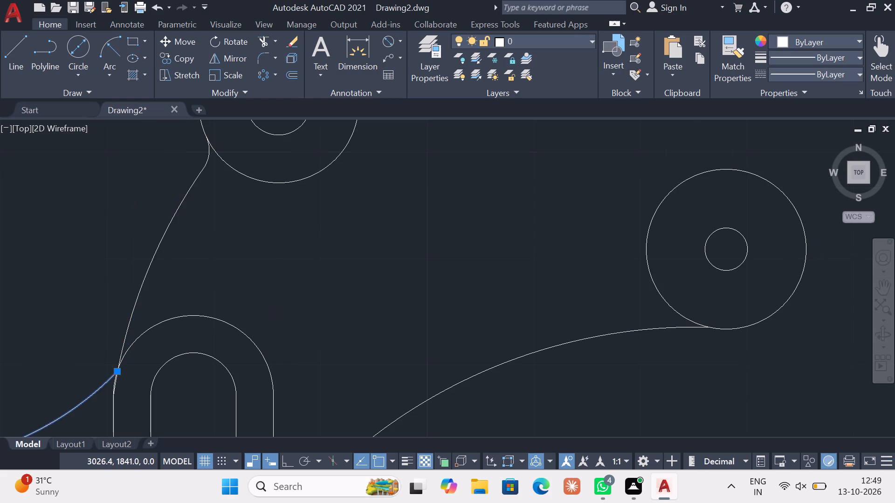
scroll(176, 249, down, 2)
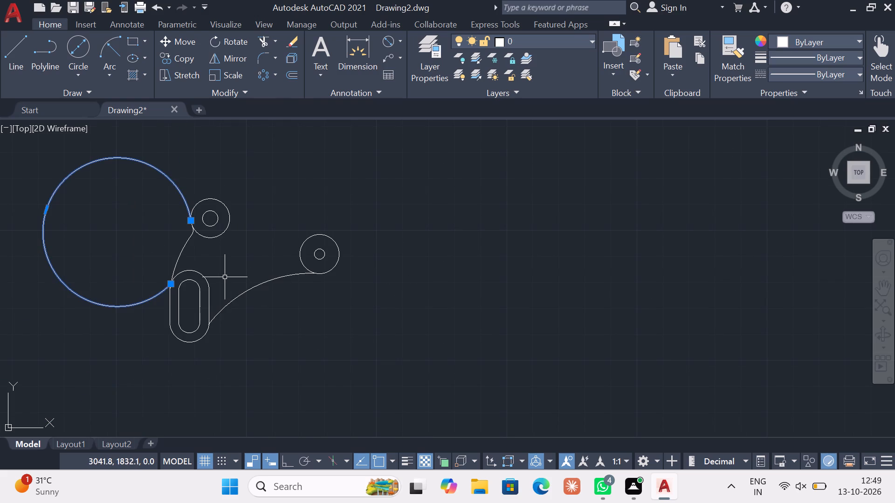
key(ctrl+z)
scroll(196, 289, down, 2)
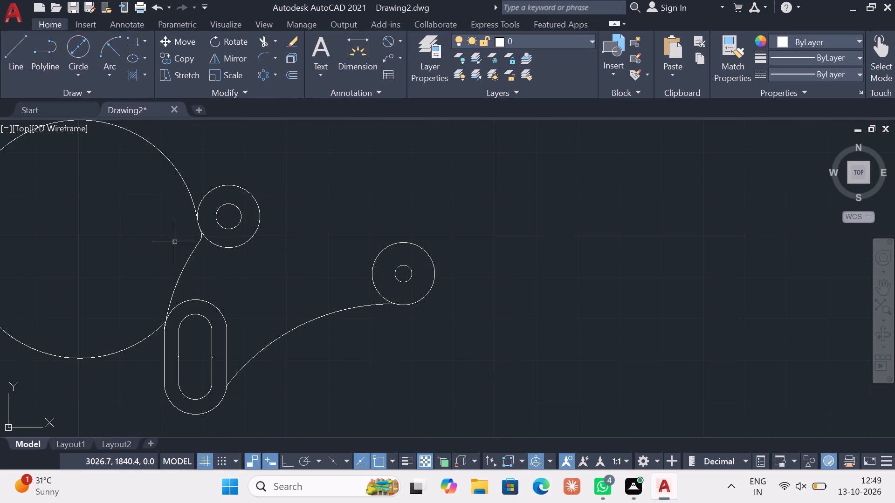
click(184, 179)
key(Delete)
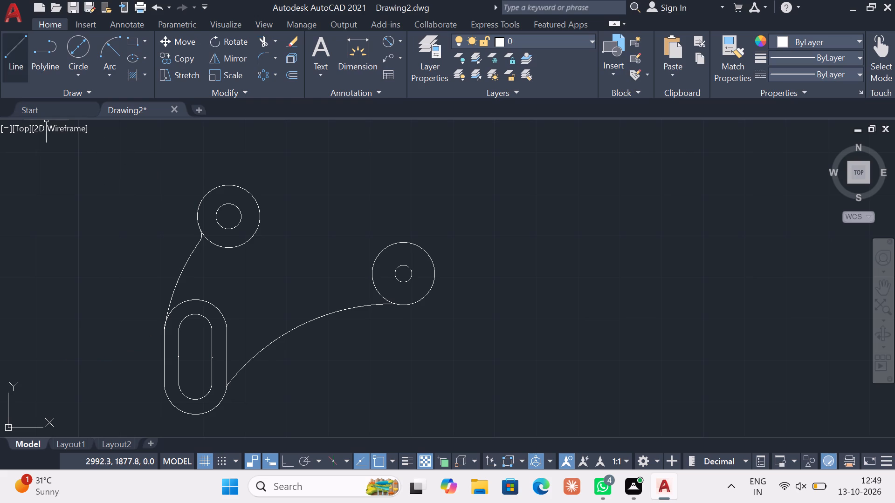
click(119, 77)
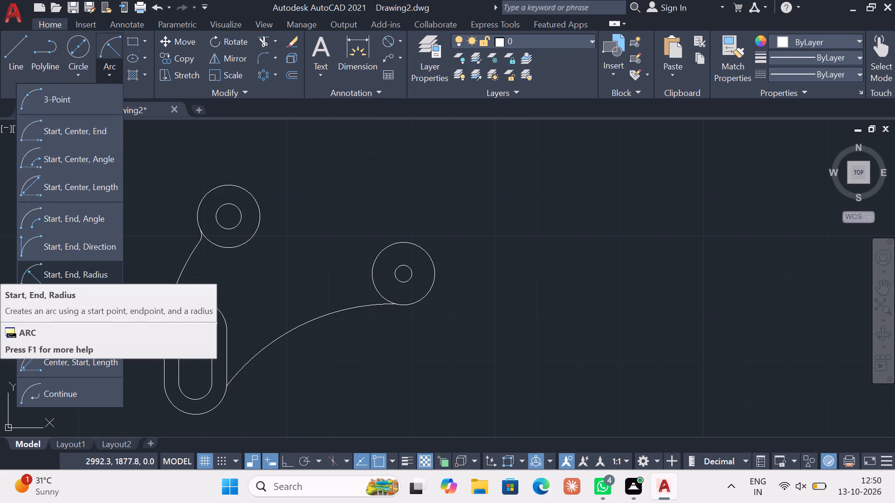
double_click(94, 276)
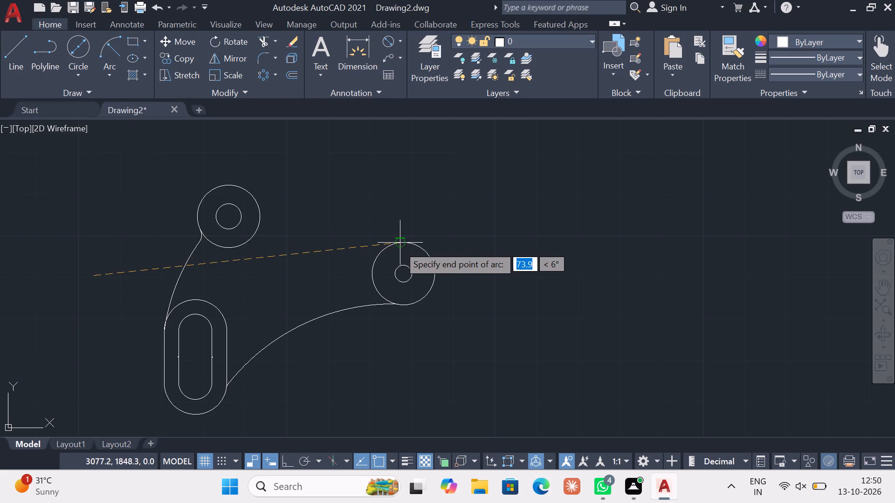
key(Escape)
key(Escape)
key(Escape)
Draw a Start, End, Radius arc of radius 50 from the top of the second pair's outer circle to the top of the first pair's outer circle.
click(114, 71)
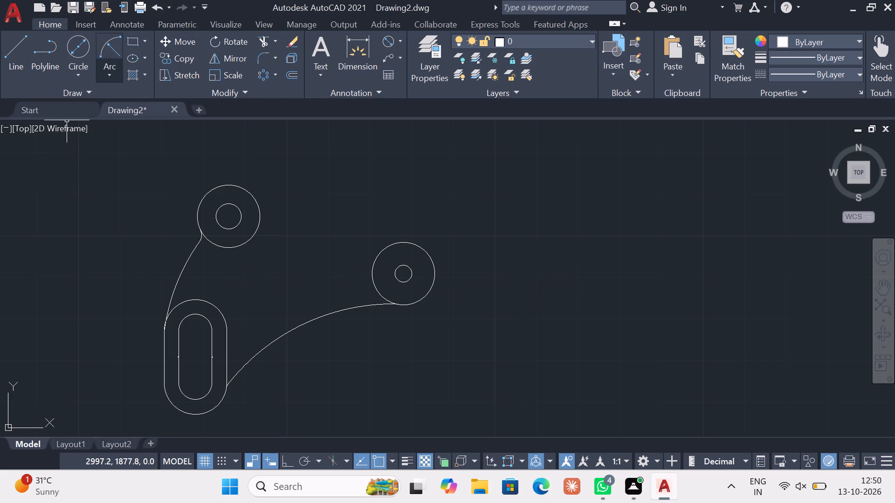
click(94, 279)
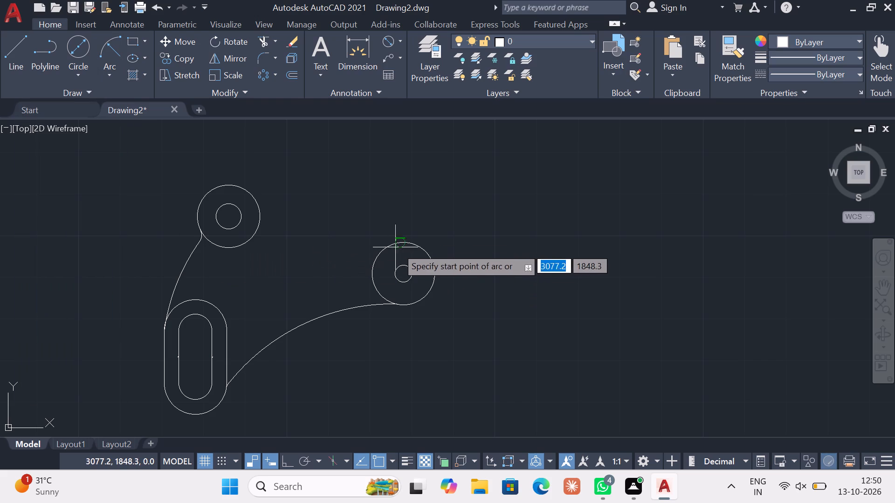
click(398, 244)
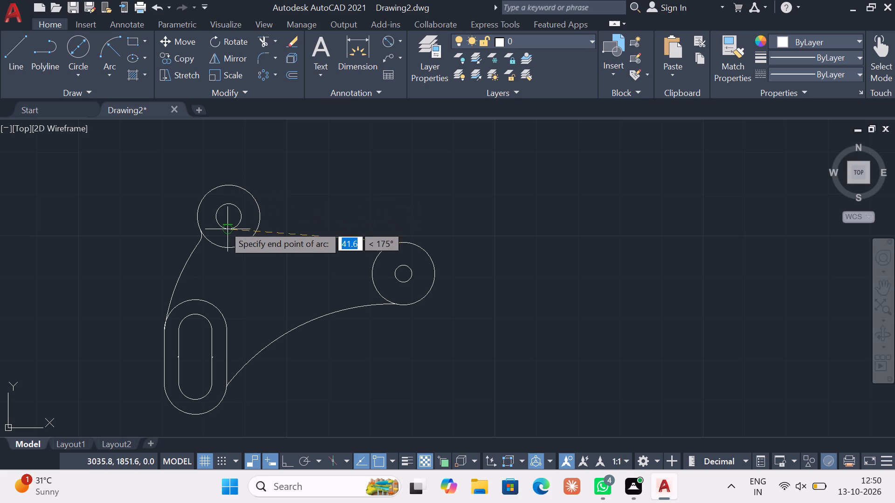
click(237, 184)
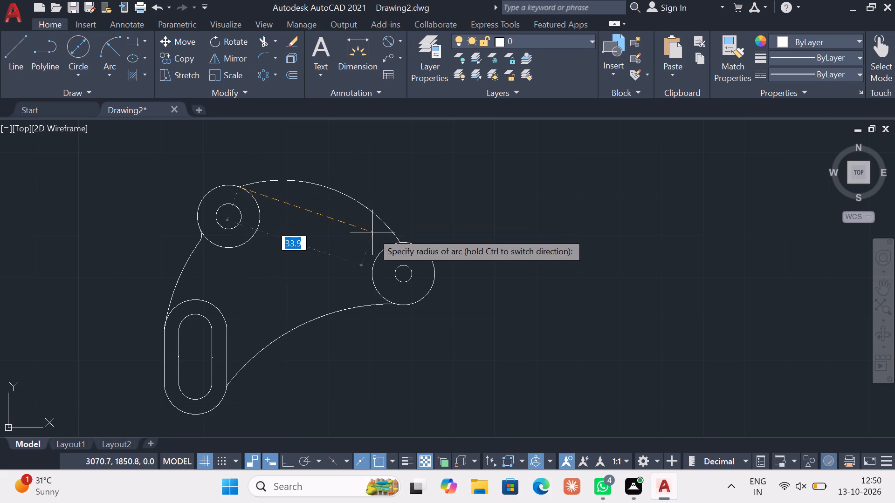
text(50)
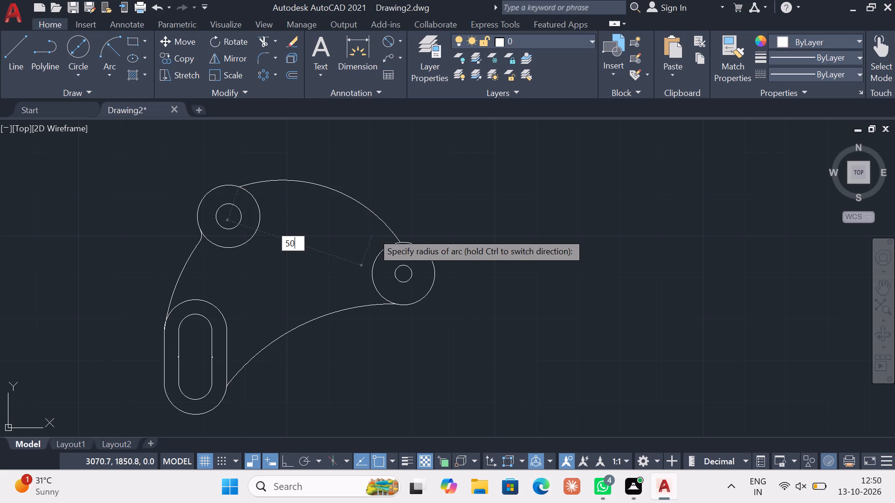
key(Return)
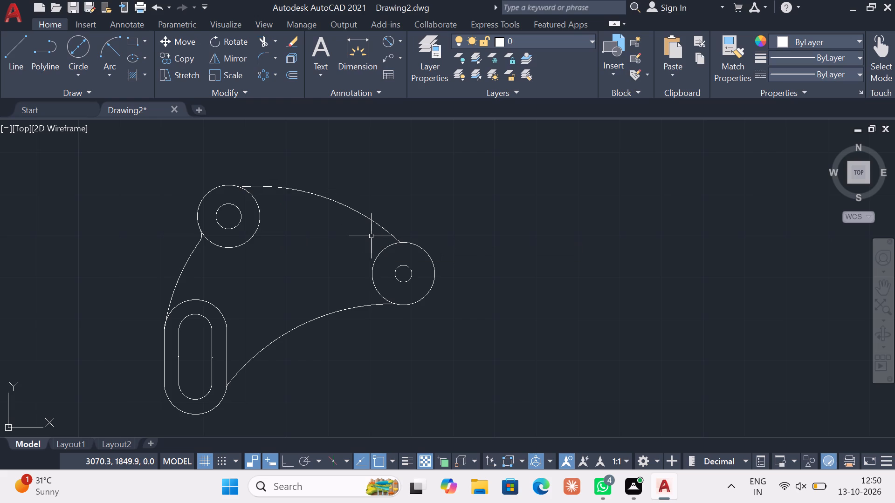
Delete the radius 50 arc joining the tops of the two pairs' outer circles.
click(348, 208)
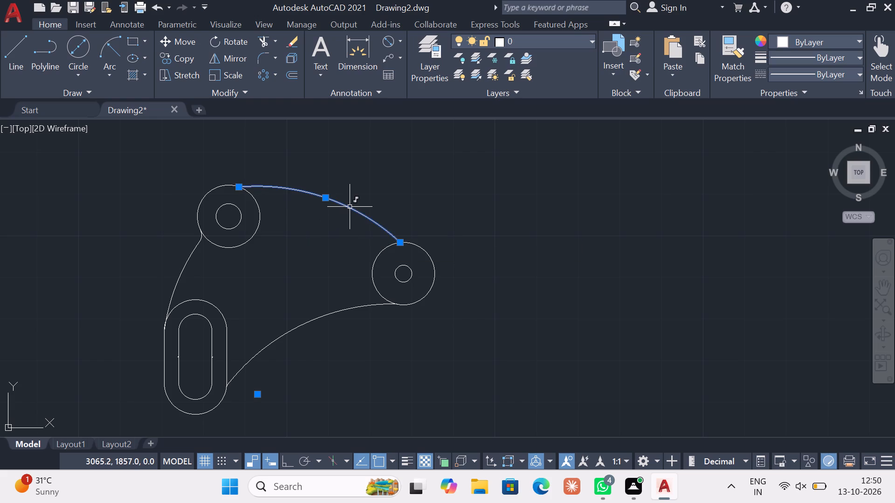
key(Delete)
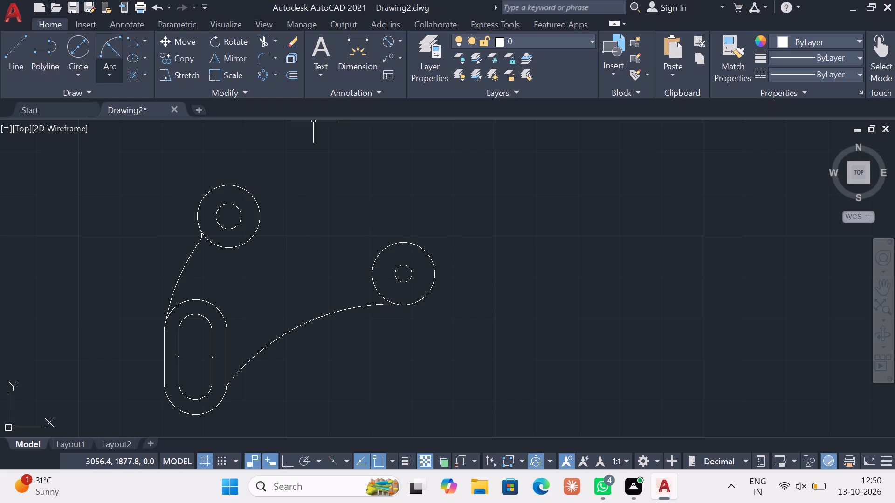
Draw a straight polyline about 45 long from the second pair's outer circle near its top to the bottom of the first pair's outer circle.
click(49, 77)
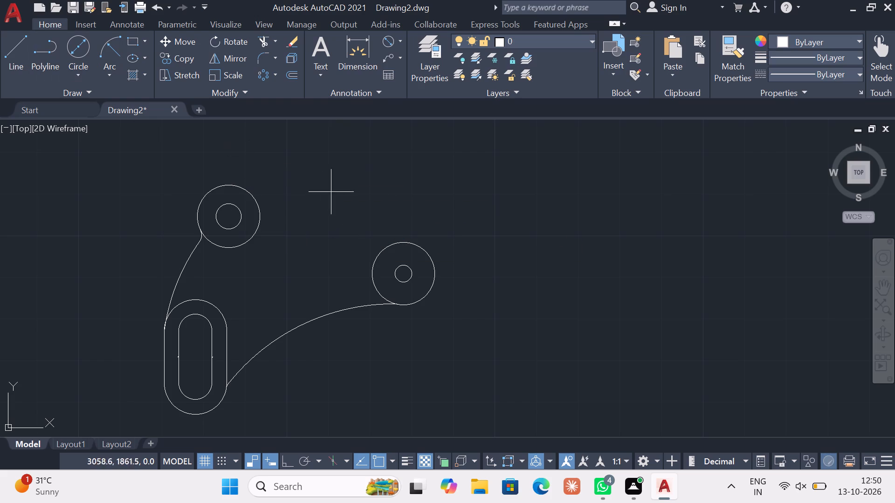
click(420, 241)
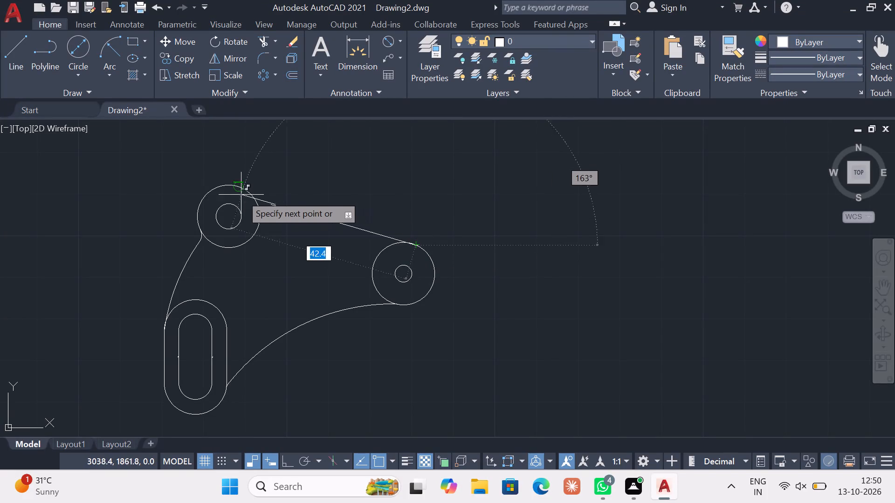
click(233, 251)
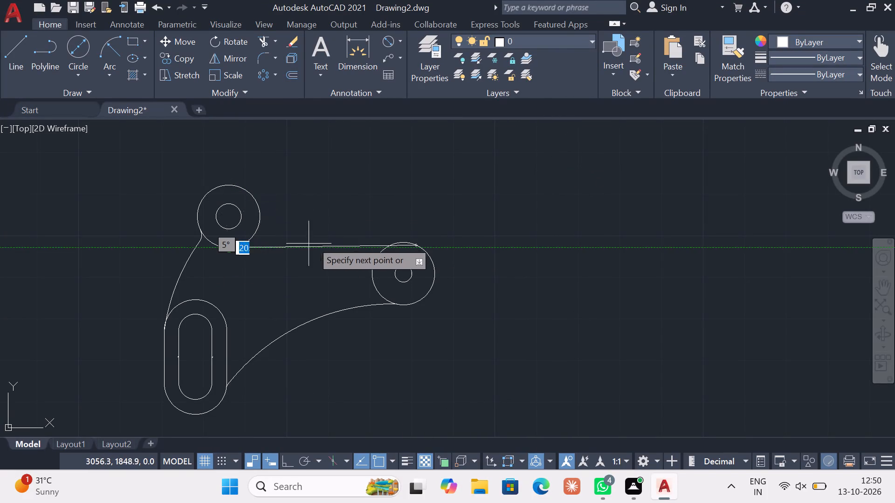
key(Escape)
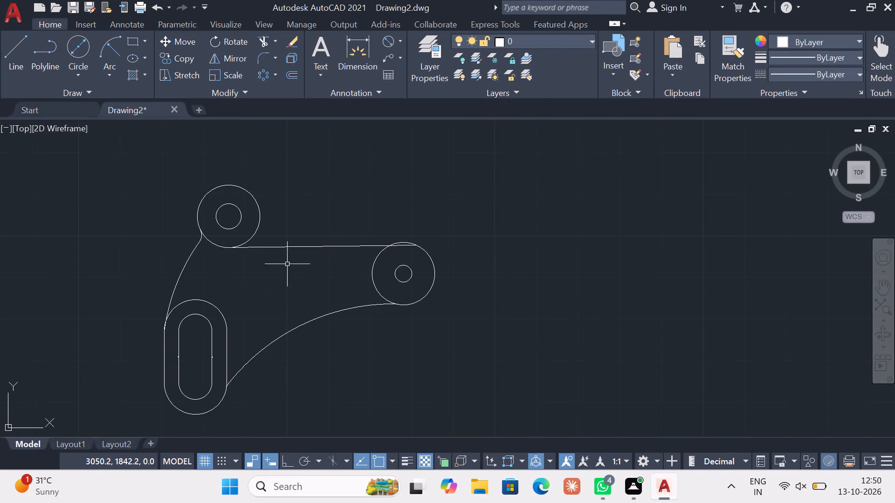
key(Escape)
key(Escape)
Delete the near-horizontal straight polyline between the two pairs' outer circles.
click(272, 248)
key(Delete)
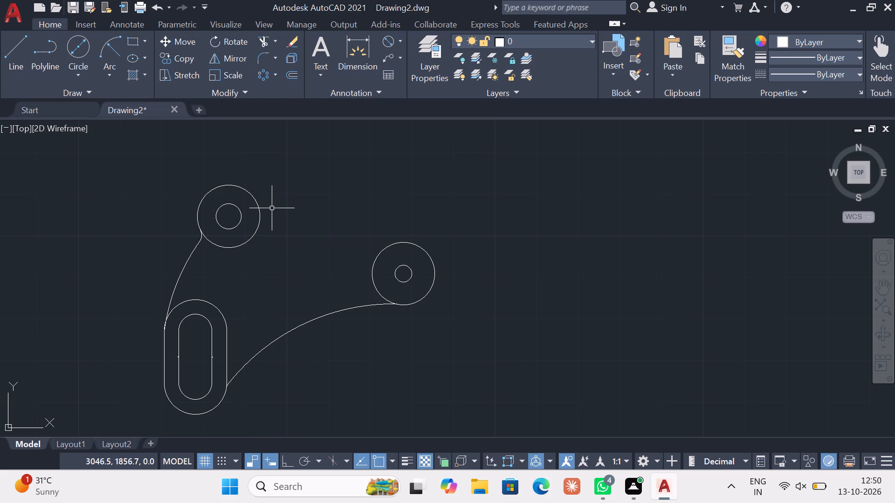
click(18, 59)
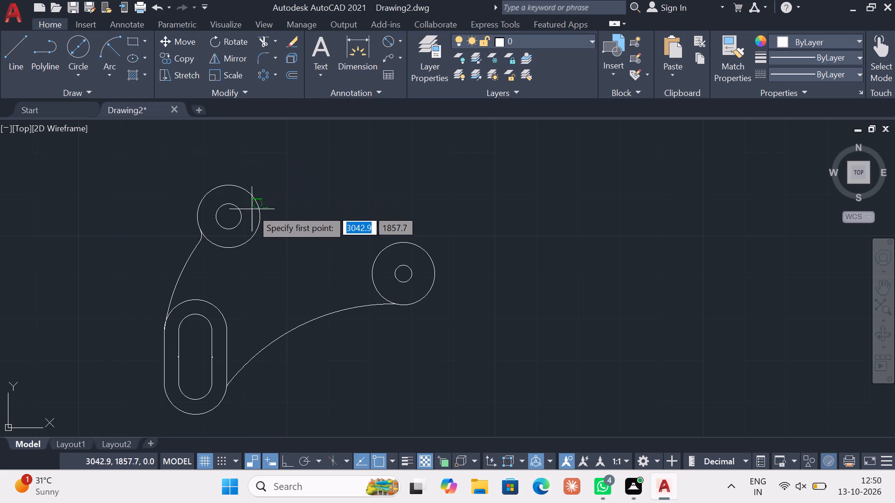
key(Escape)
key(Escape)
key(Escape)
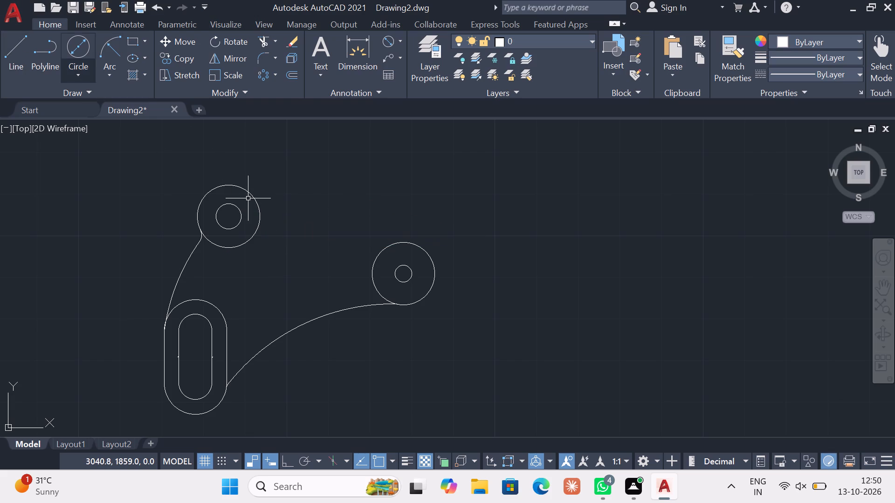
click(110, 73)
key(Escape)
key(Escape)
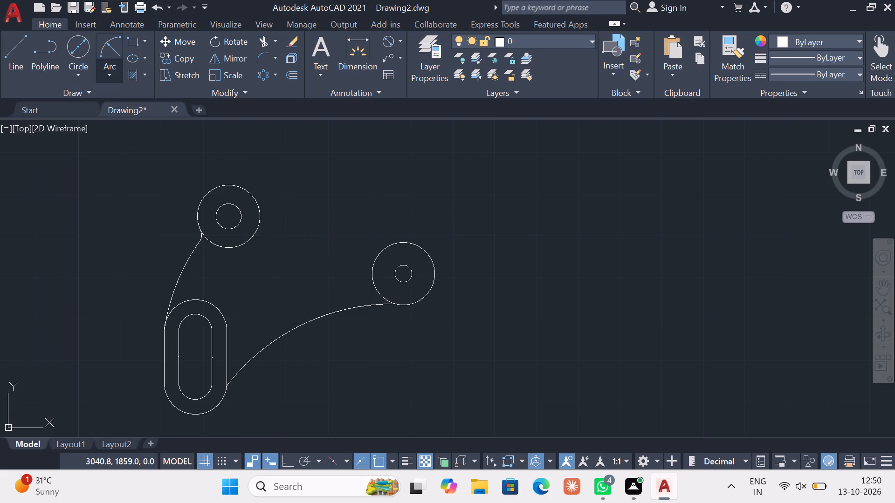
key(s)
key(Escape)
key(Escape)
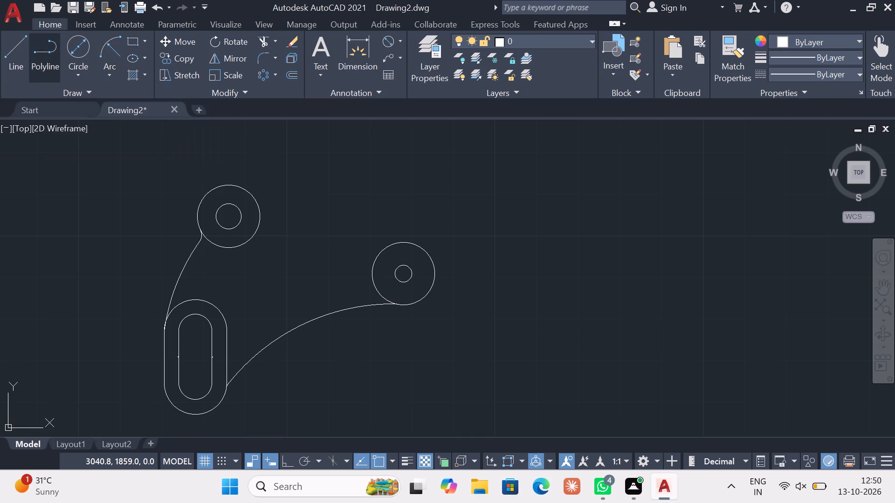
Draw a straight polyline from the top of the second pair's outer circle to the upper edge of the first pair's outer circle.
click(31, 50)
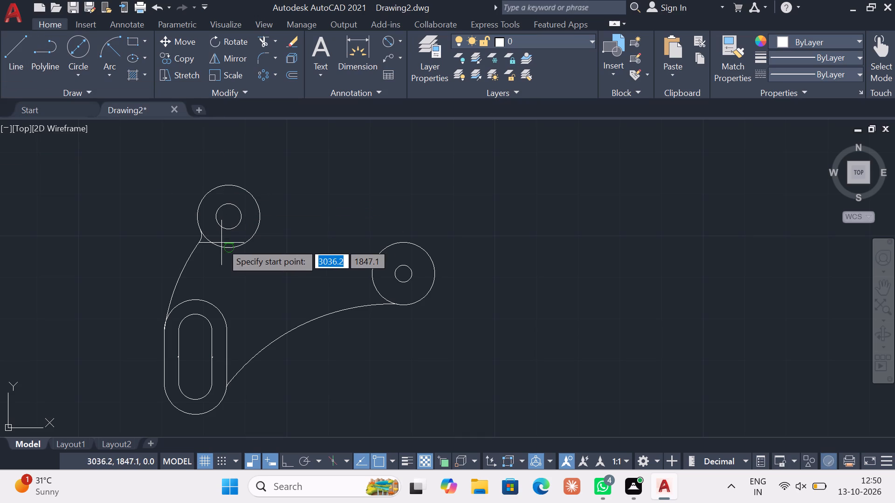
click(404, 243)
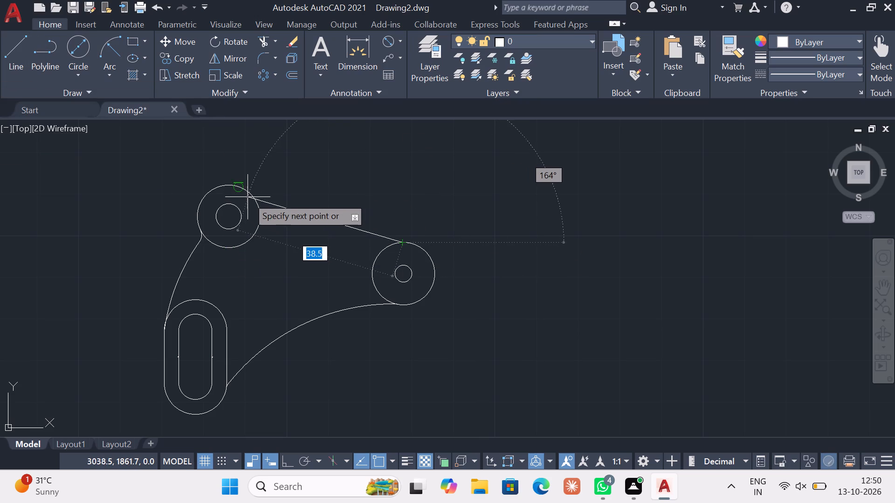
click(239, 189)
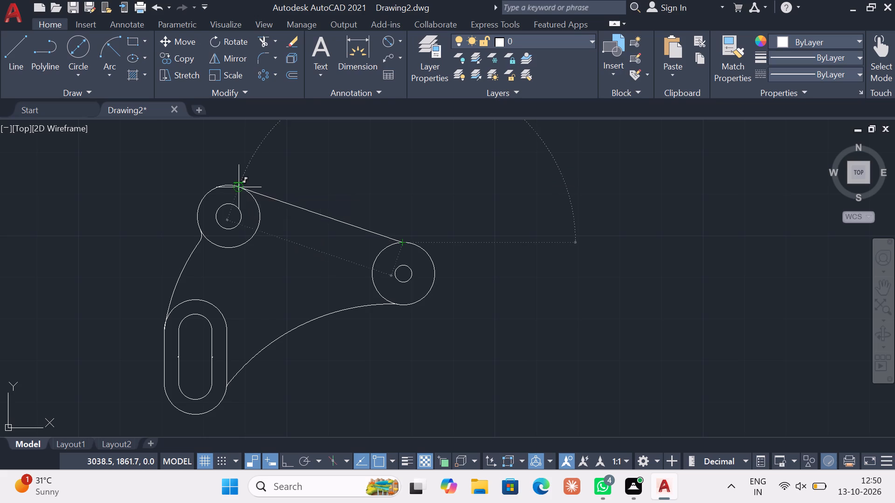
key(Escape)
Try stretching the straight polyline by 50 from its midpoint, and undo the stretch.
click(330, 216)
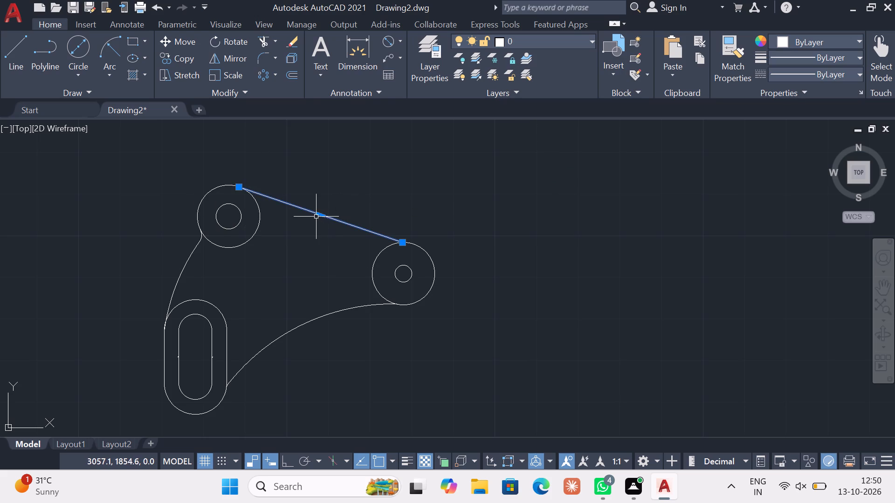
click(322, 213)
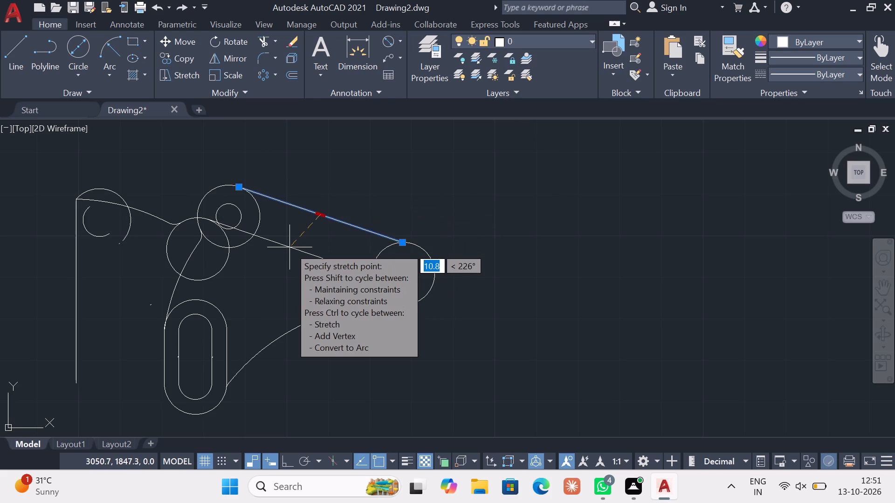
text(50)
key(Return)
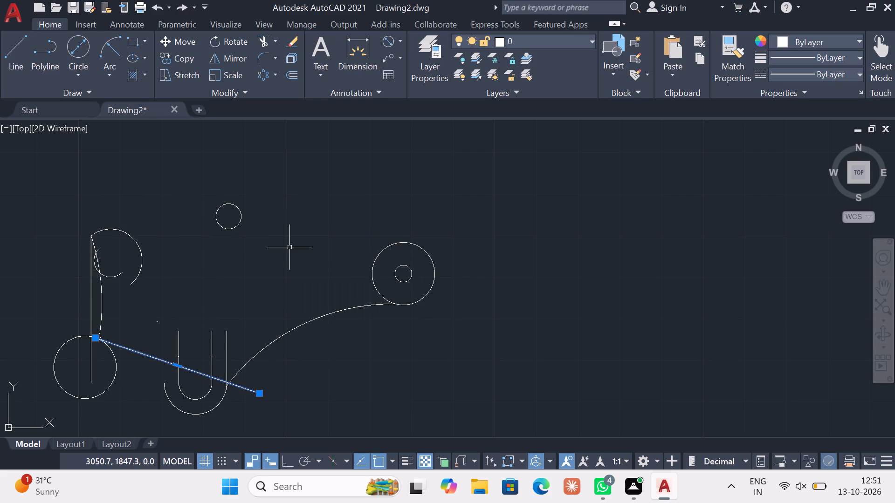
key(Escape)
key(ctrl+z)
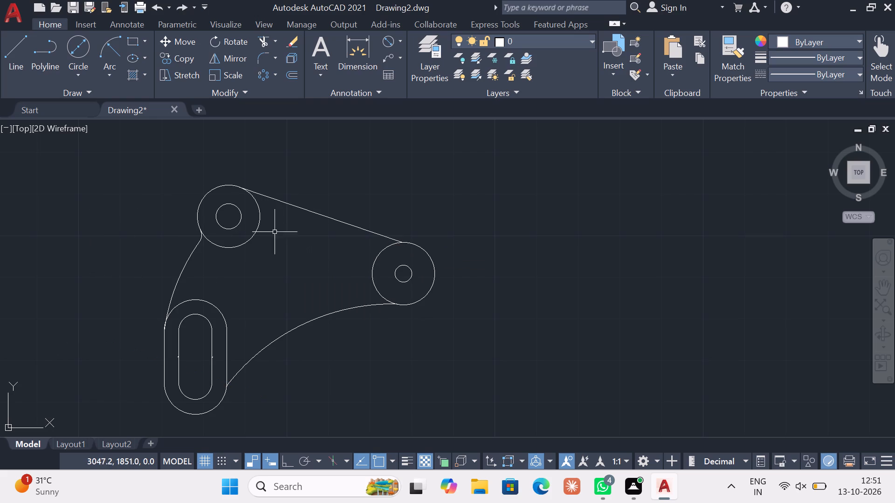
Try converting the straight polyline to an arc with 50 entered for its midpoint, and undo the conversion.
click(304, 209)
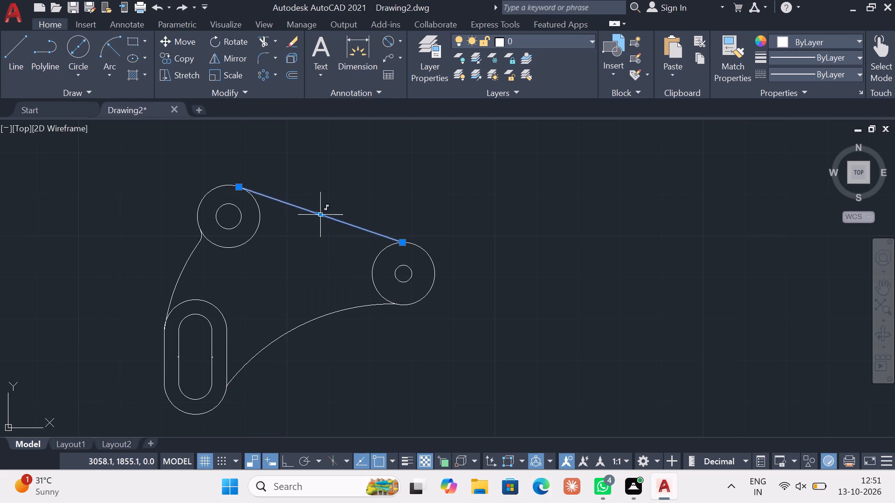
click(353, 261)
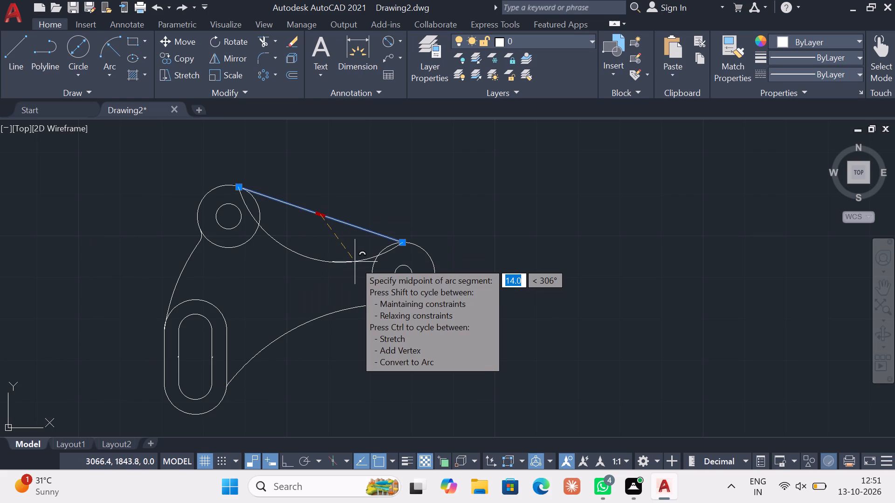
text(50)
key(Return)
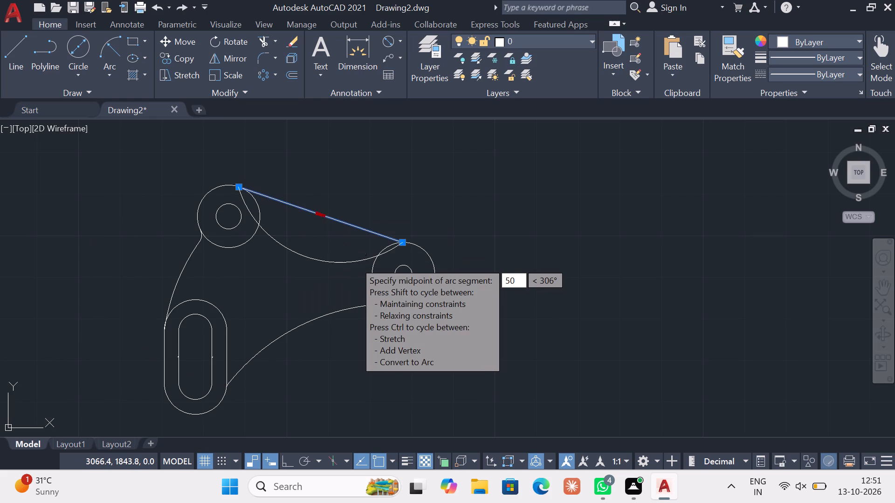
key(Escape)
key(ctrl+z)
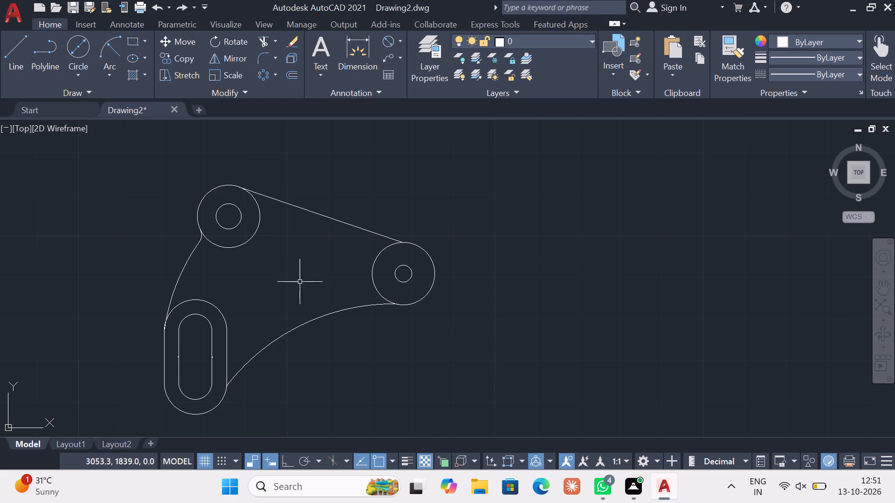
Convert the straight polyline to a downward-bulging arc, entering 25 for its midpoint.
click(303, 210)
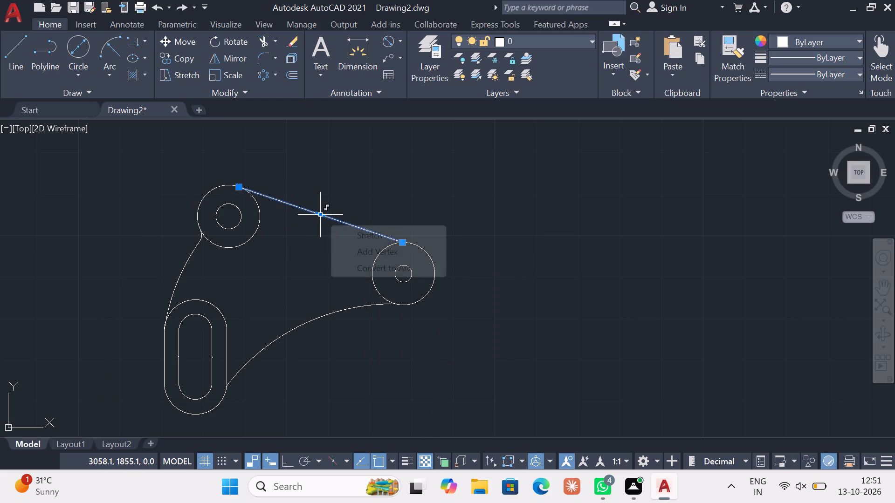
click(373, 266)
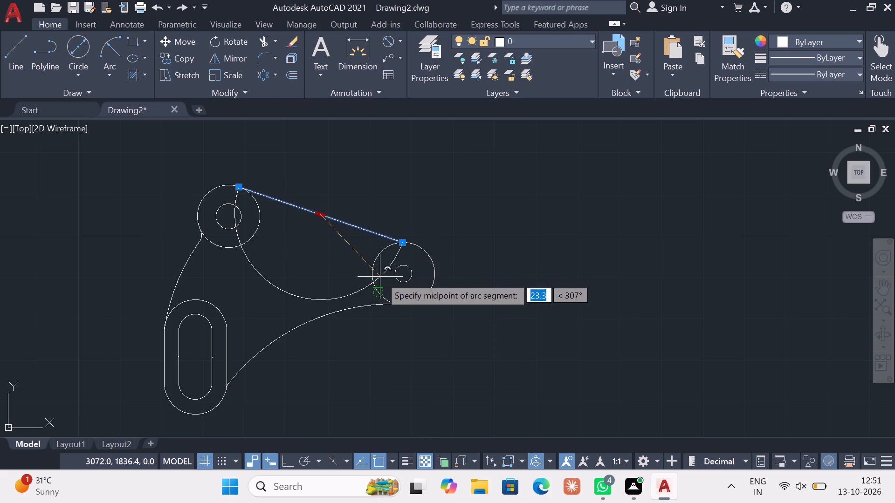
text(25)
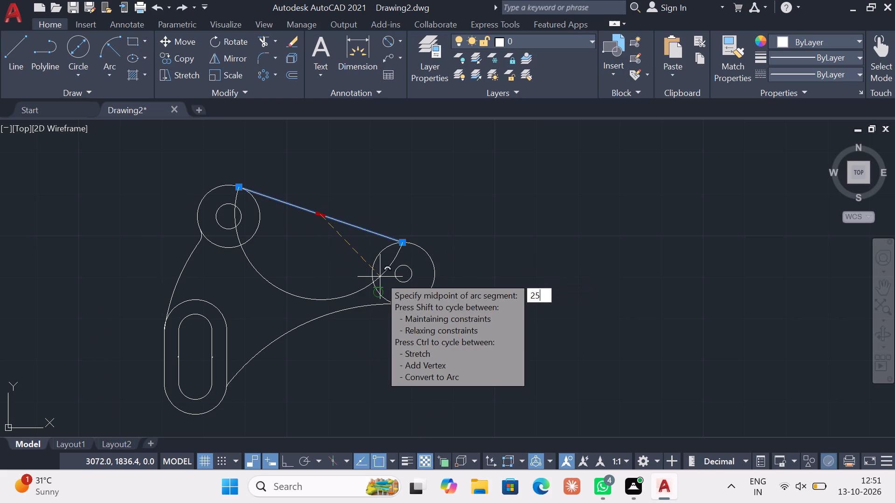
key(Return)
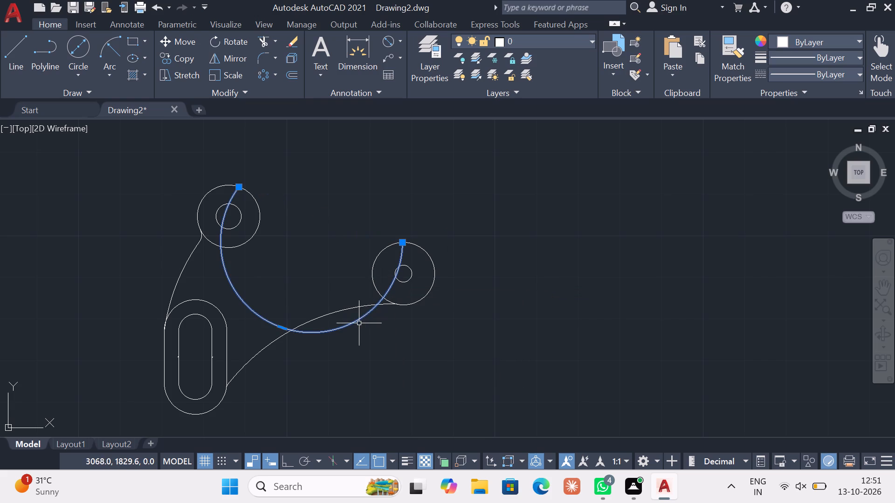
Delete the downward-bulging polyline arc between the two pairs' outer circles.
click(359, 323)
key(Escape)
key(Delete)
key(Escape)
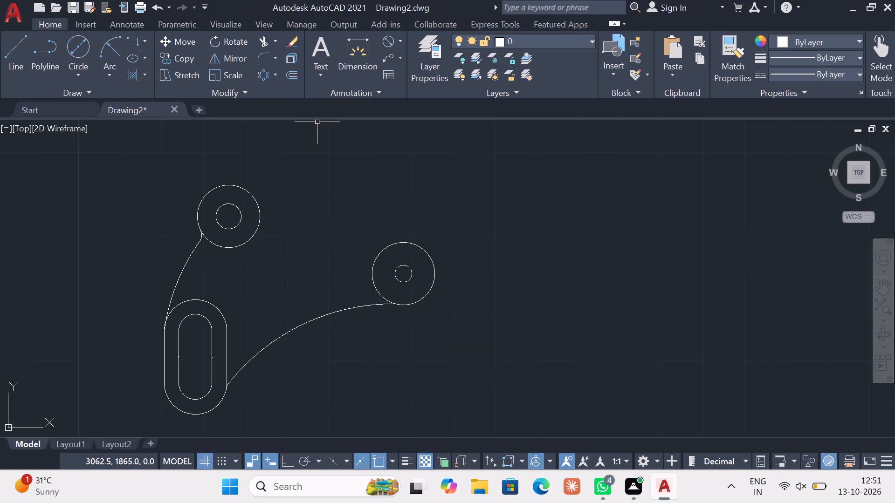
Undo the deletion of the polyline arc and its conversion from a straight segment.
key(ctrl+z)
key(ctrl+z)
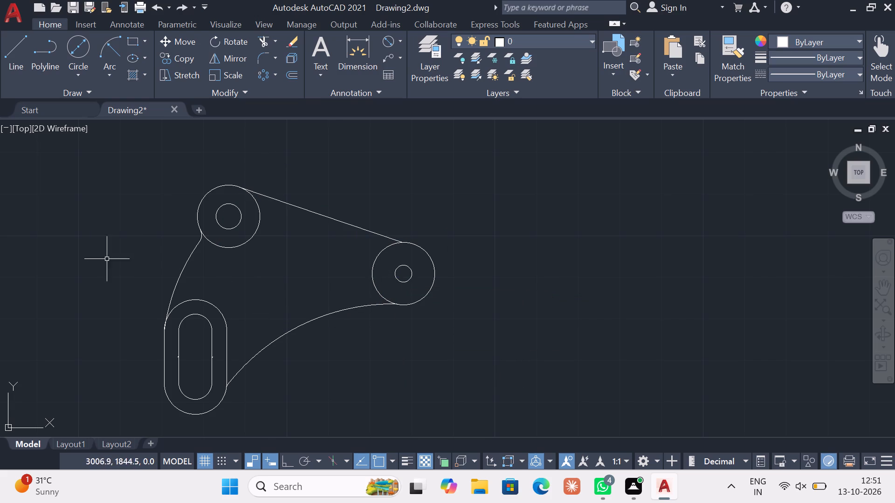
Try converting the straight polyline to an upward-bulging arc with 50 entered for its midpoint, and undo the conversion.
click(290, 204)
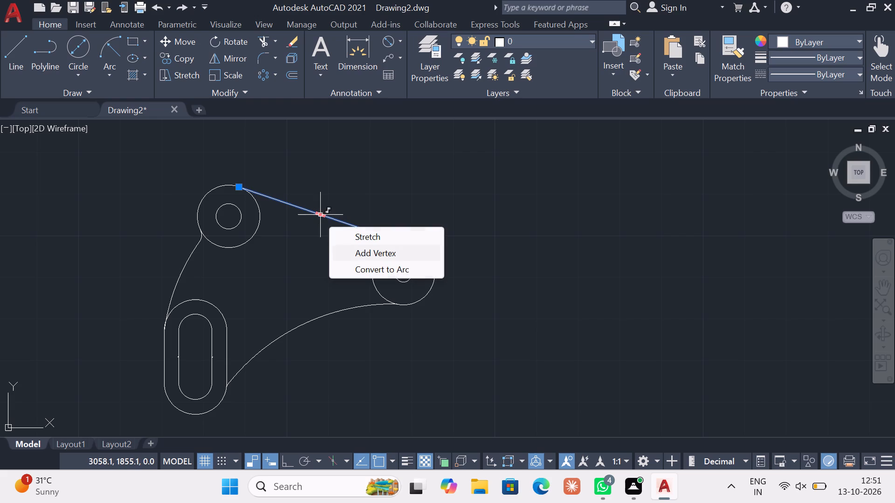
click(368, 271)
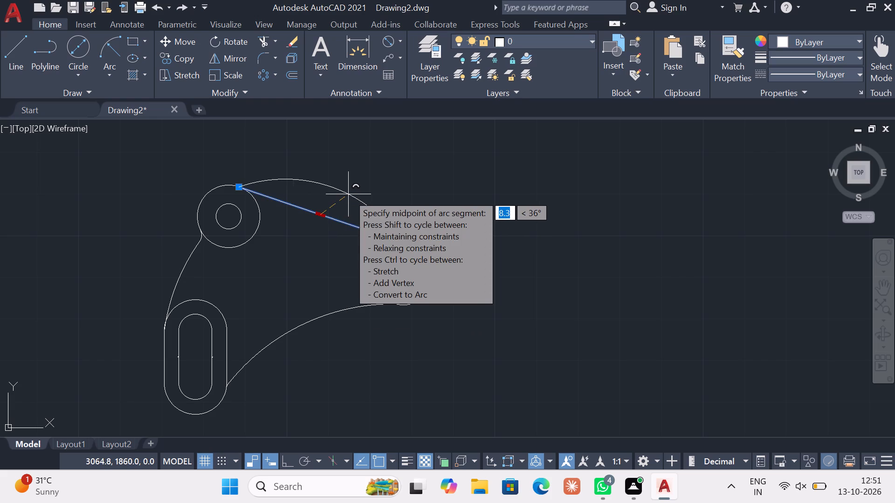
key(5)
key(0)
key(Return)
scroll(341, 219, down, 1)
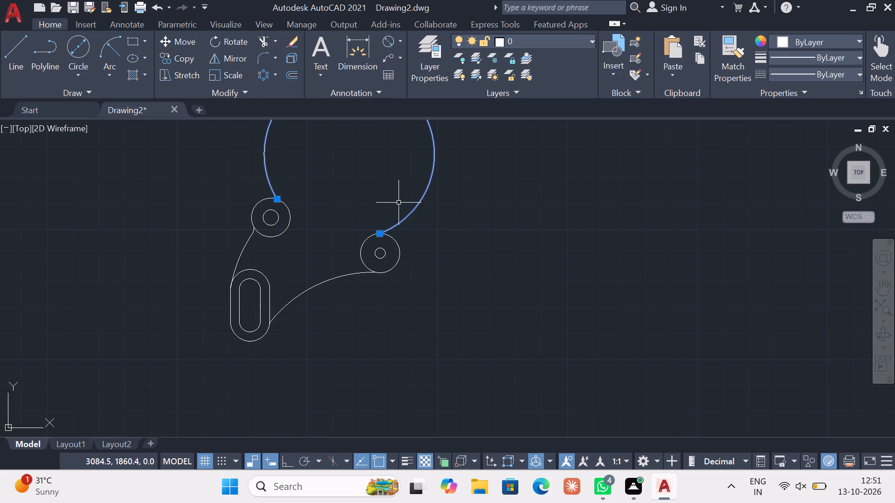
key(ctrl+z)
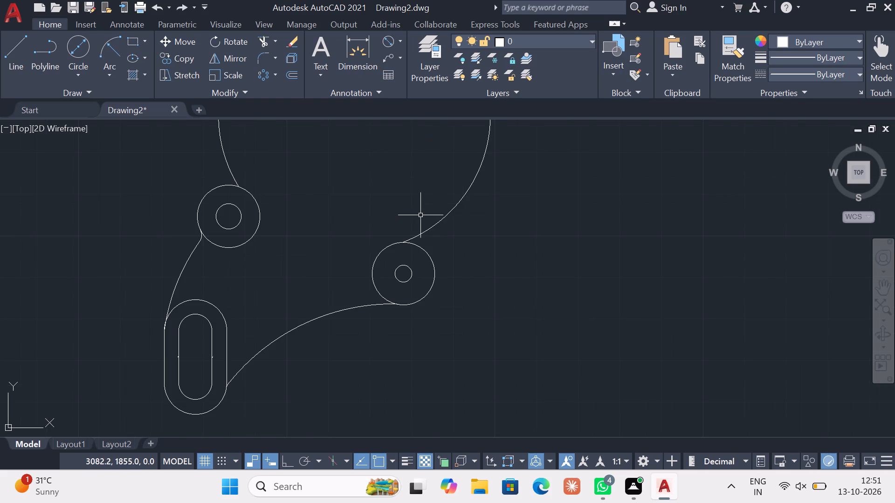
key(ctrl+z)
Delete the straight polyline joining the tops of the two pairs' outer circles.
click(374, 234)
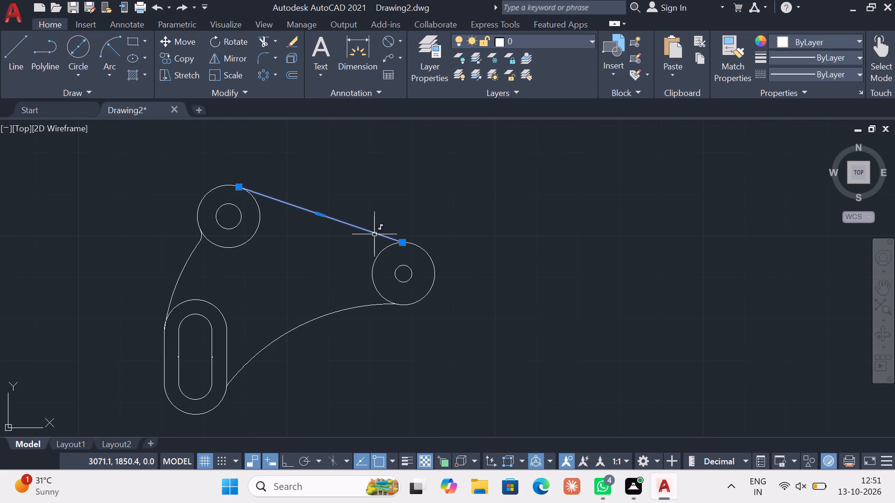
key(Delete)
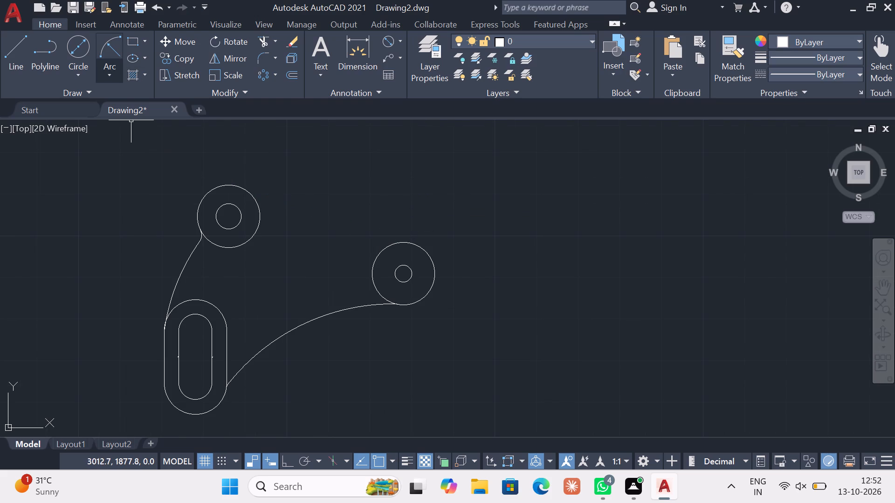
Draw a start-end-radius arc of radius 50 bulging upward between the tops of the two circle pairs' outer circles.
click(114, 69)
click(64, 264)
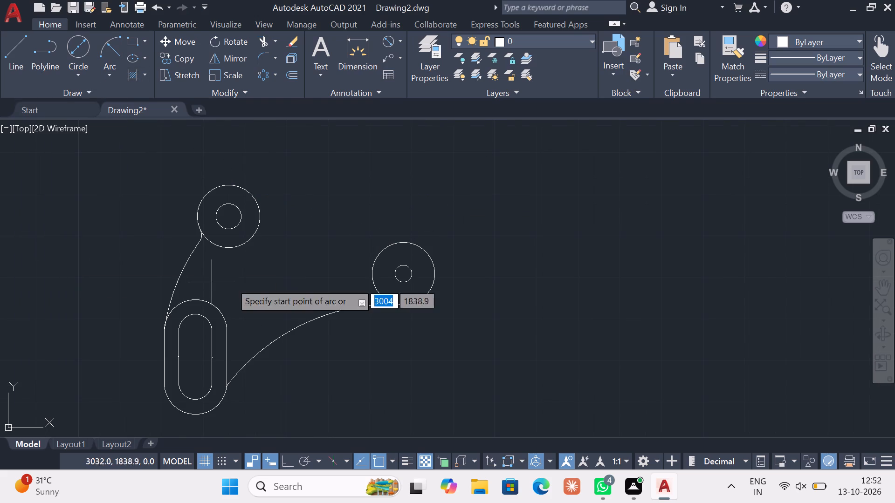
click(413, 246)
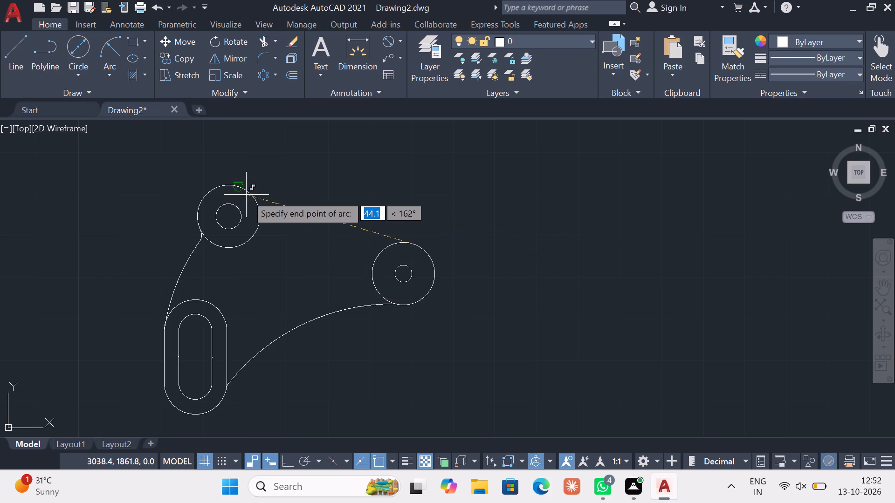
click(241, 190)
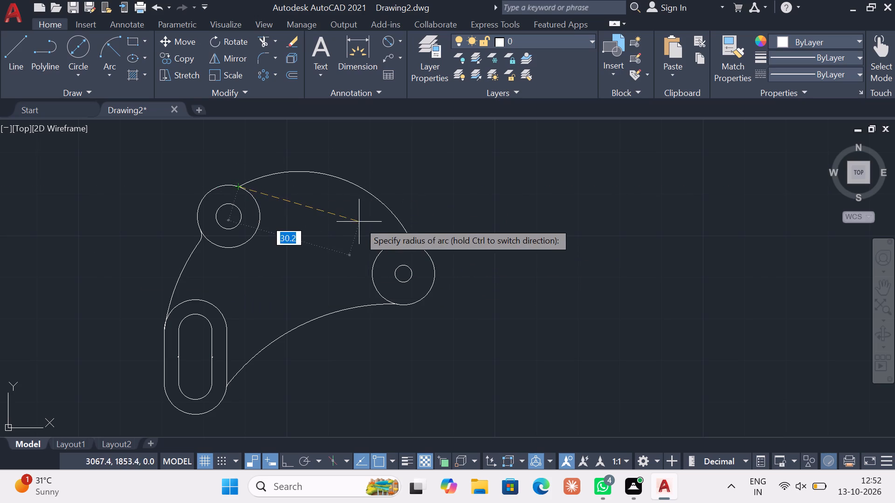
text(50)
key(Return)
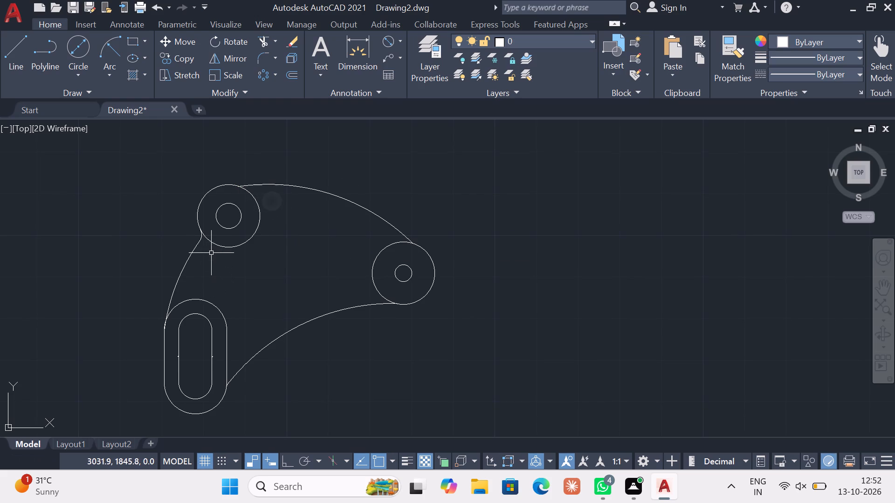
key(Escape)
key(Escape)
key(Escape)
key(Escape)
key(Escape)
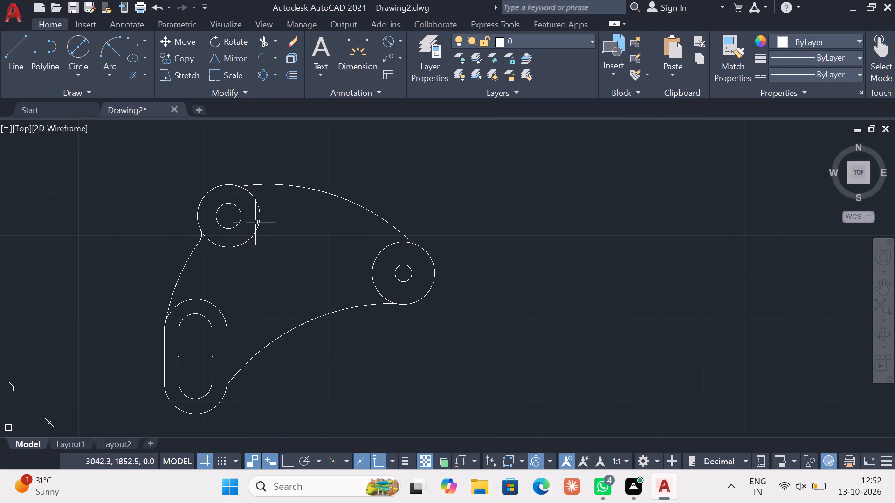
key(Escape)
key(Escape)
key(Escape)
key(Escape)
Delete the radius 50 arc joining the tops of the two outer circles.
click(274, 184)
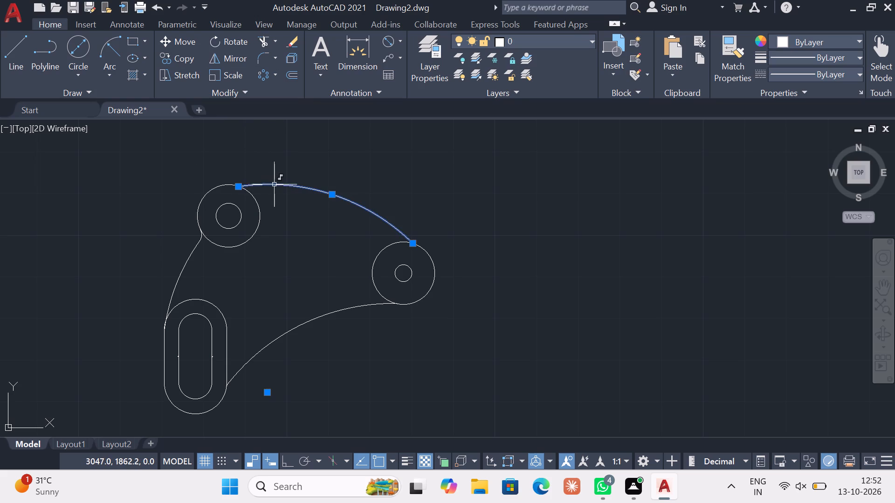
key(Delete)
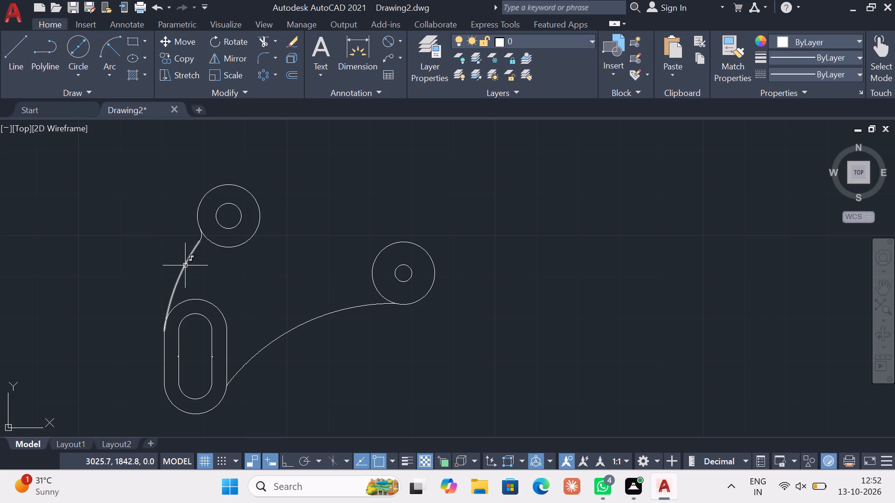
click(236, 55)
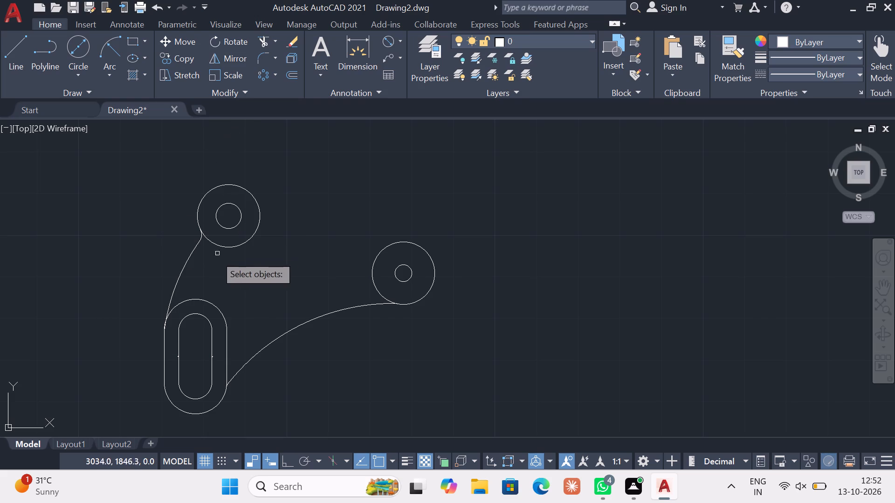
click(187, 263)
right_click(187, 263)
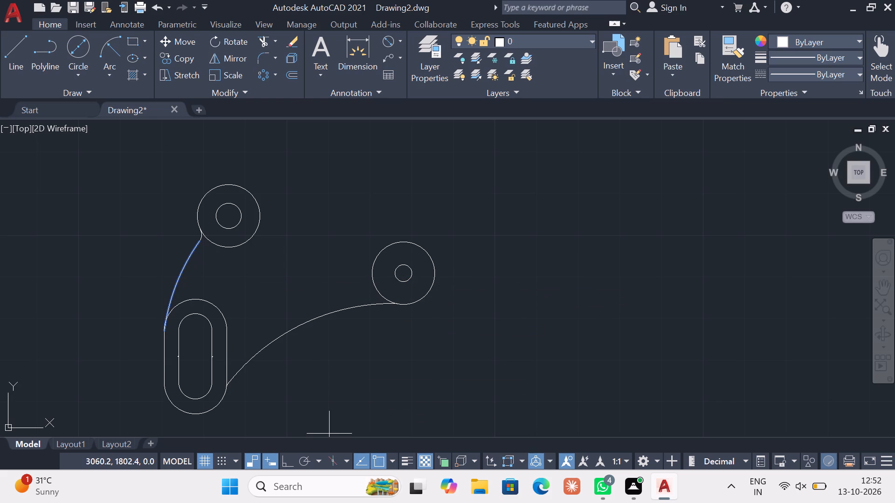
Enable all object snap modes in the drafting settings.
click(393, 466)
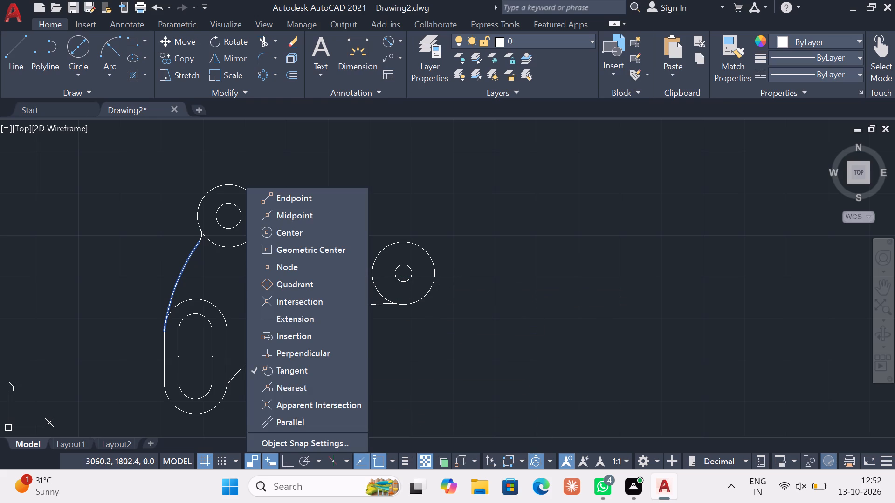
click(341, 442)
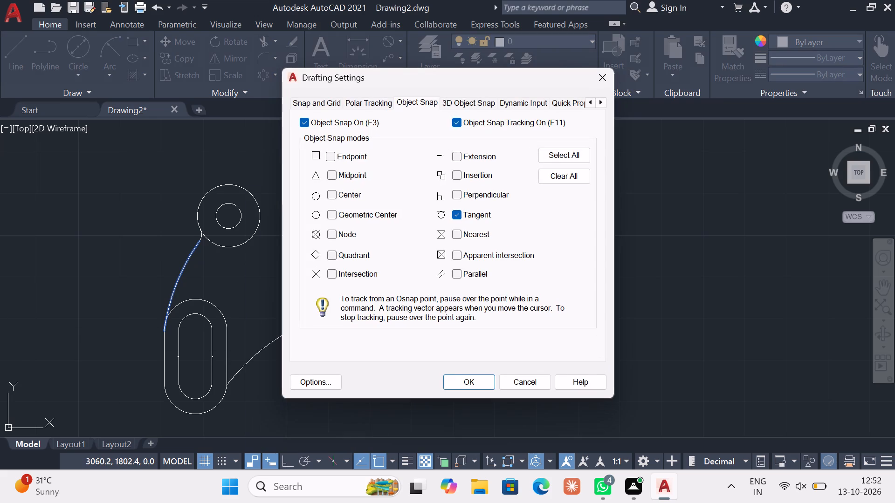
double_click(572, 151)
click(465, 383)
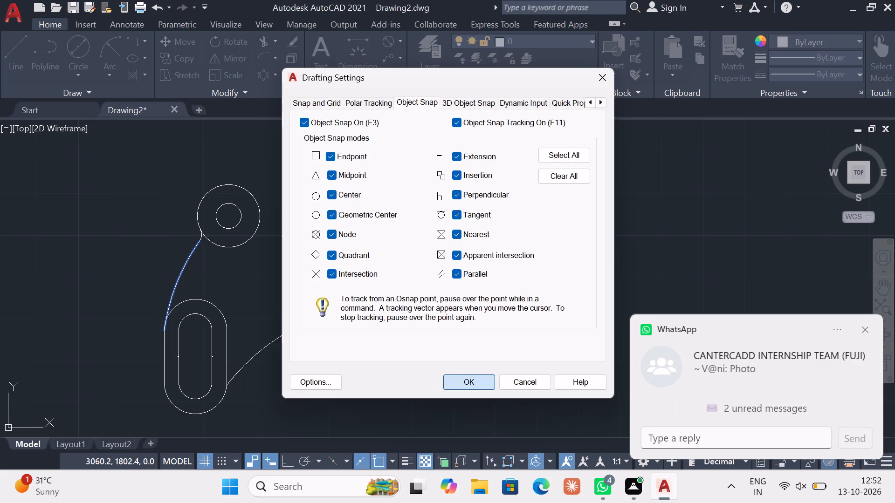
click(870, 333)
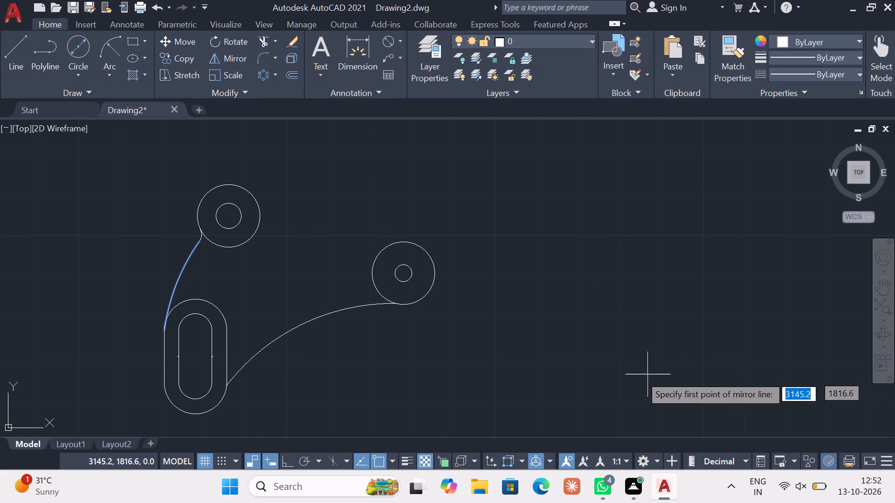
key(Escape)
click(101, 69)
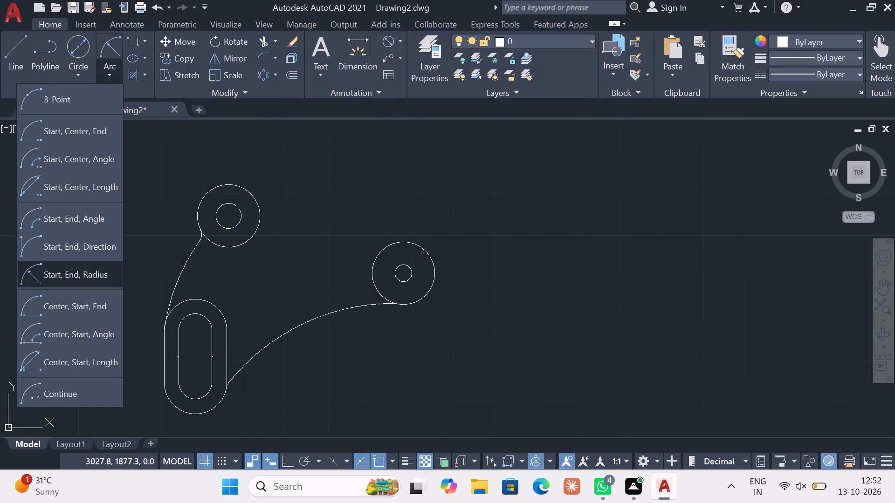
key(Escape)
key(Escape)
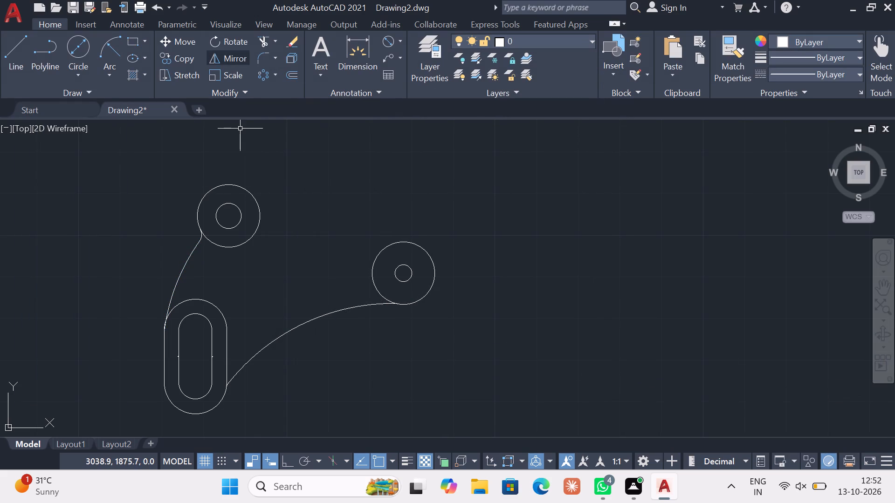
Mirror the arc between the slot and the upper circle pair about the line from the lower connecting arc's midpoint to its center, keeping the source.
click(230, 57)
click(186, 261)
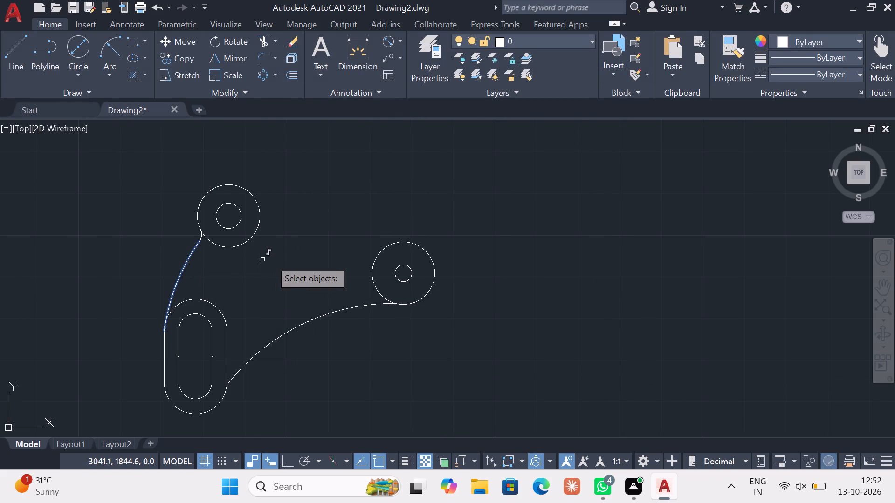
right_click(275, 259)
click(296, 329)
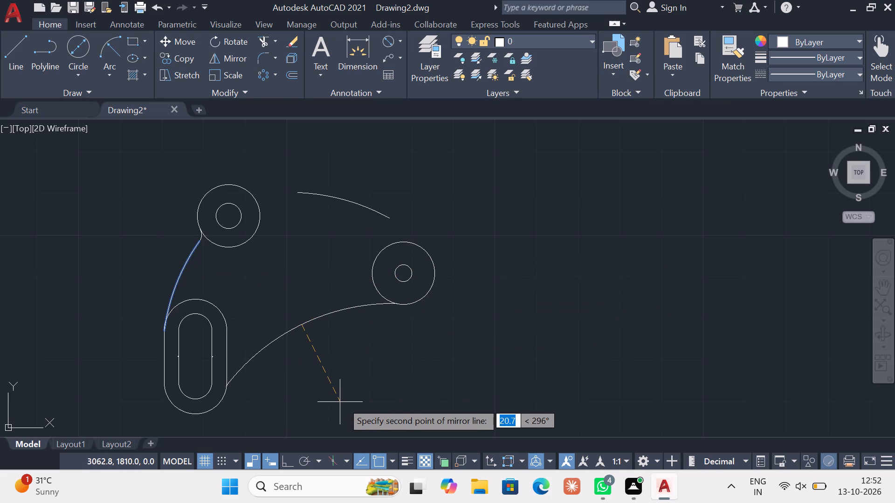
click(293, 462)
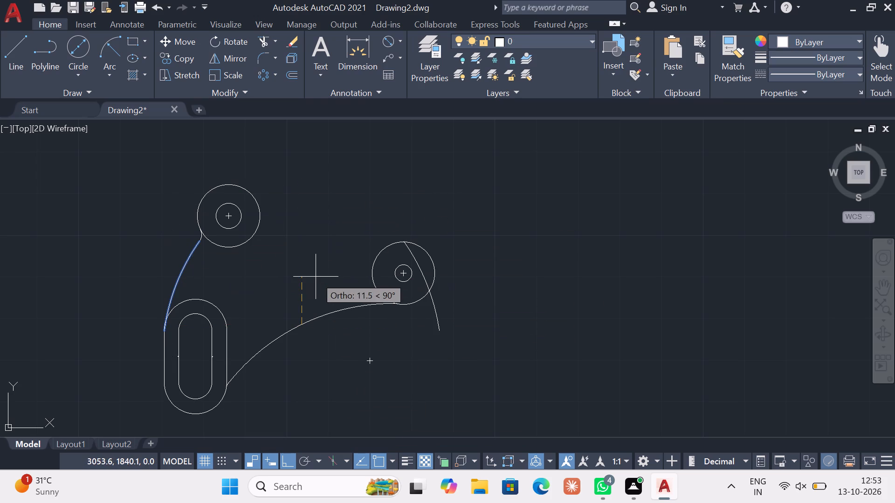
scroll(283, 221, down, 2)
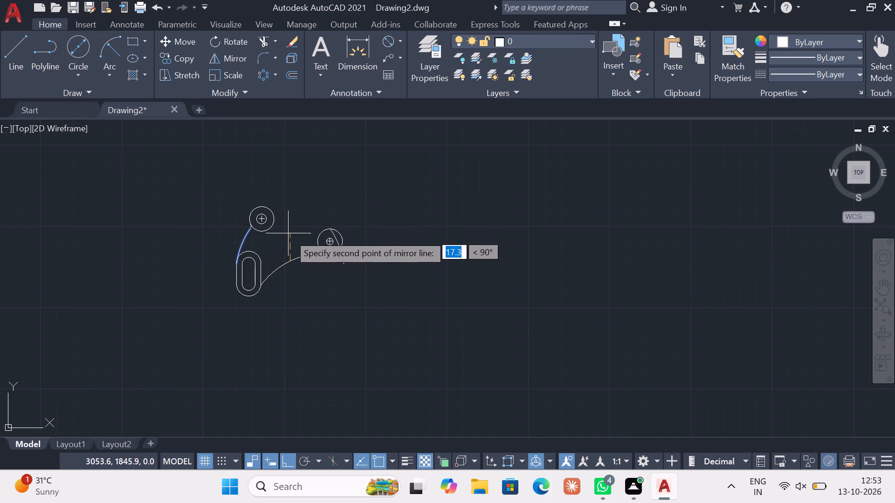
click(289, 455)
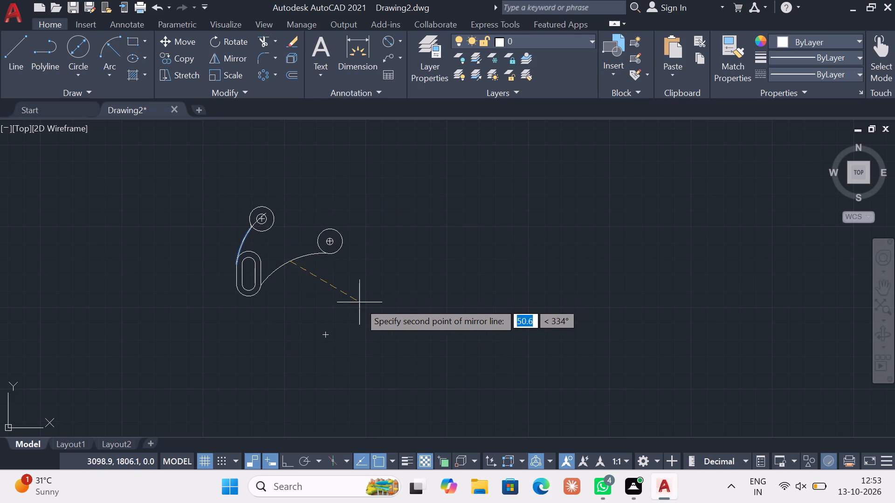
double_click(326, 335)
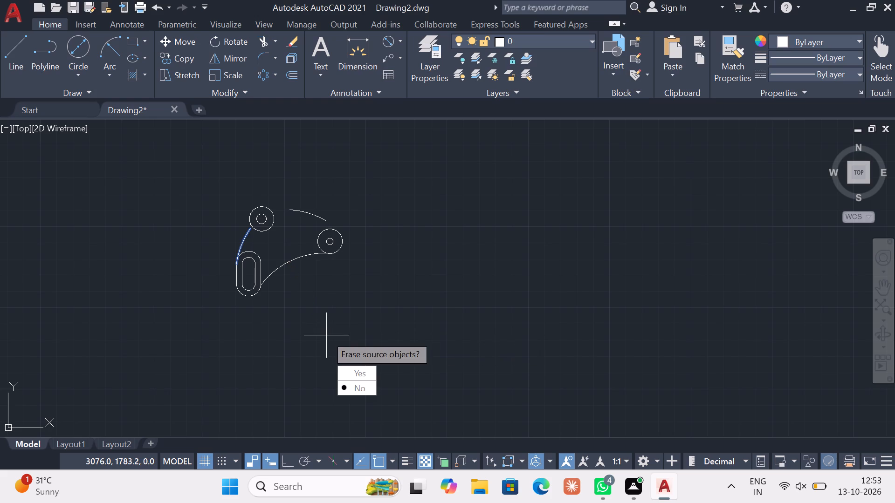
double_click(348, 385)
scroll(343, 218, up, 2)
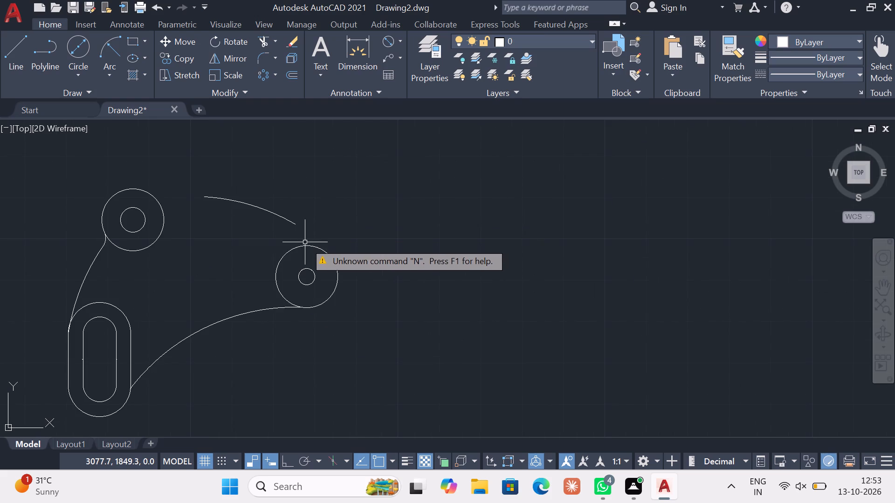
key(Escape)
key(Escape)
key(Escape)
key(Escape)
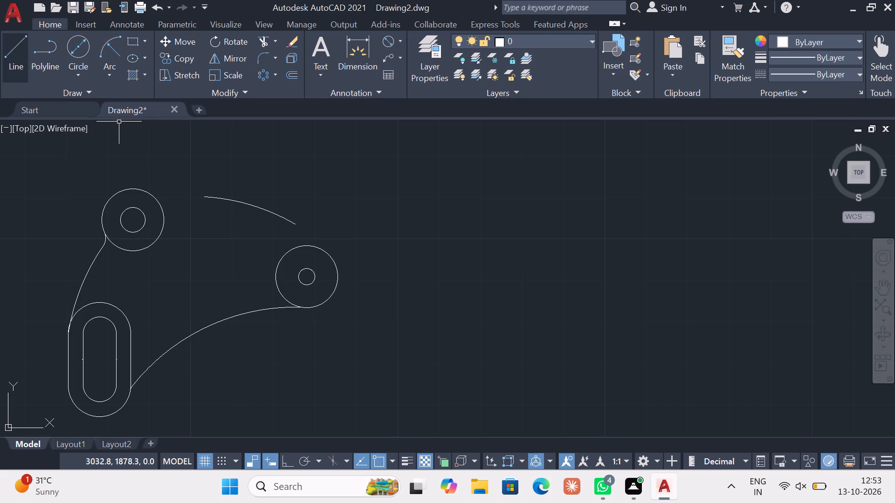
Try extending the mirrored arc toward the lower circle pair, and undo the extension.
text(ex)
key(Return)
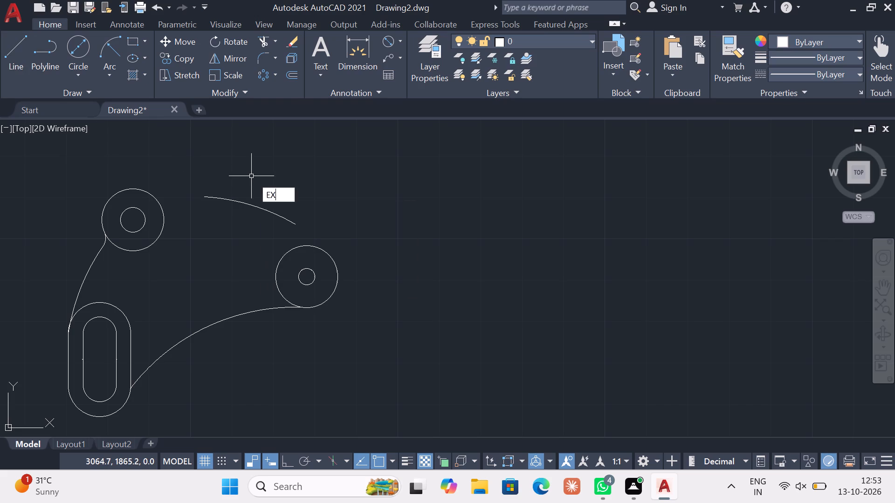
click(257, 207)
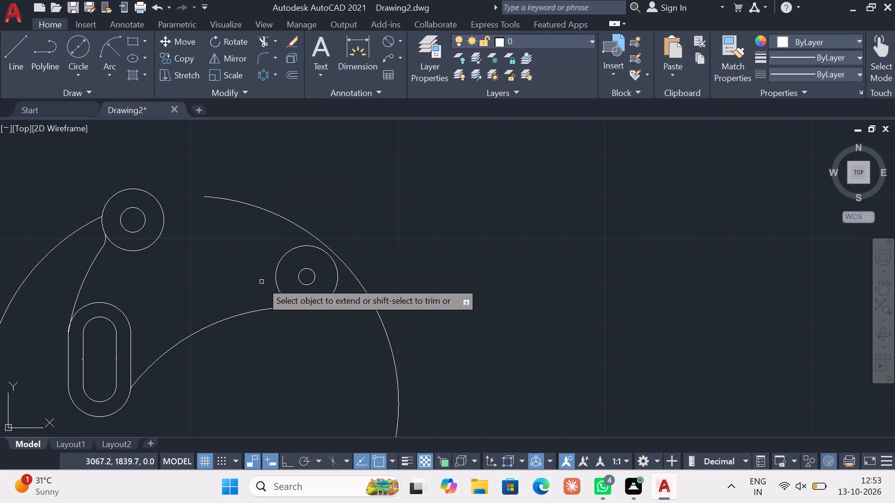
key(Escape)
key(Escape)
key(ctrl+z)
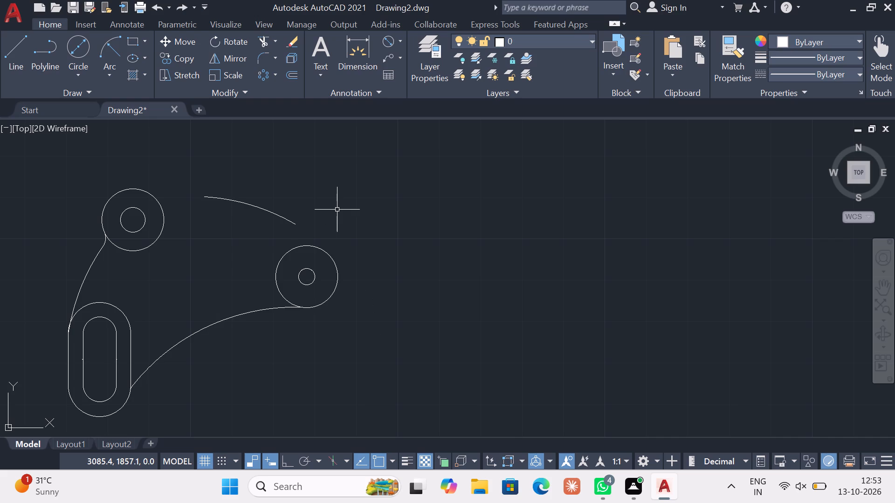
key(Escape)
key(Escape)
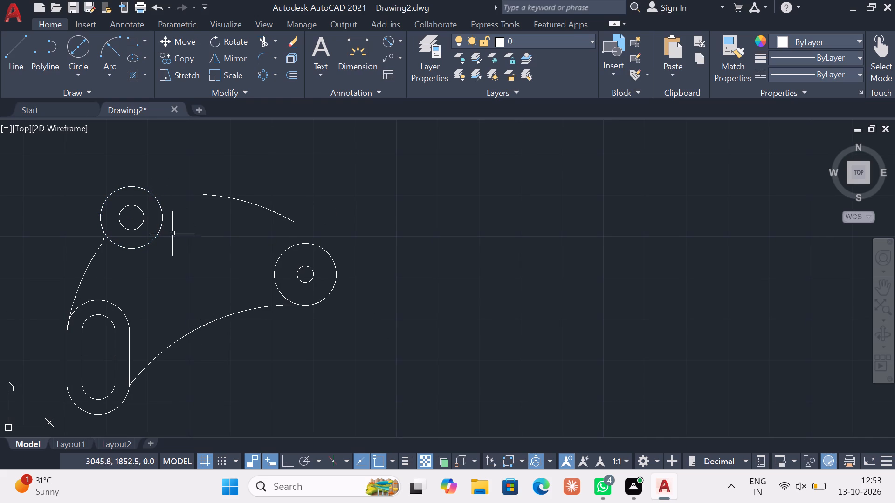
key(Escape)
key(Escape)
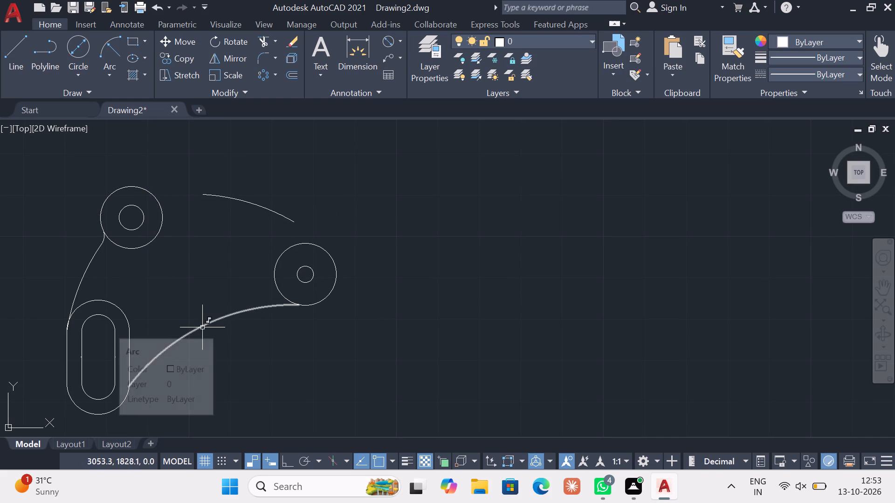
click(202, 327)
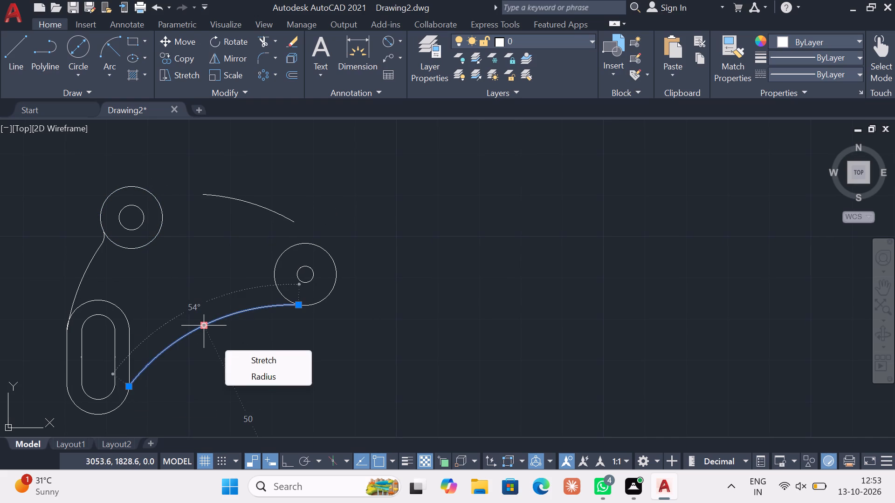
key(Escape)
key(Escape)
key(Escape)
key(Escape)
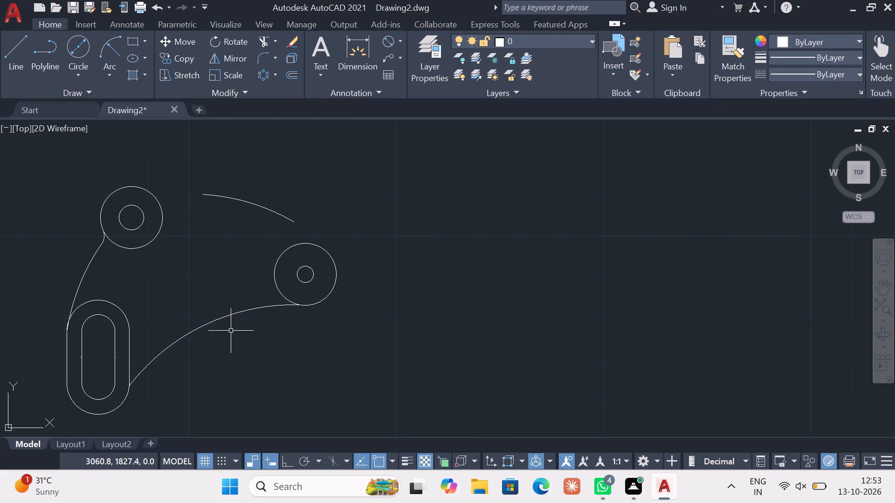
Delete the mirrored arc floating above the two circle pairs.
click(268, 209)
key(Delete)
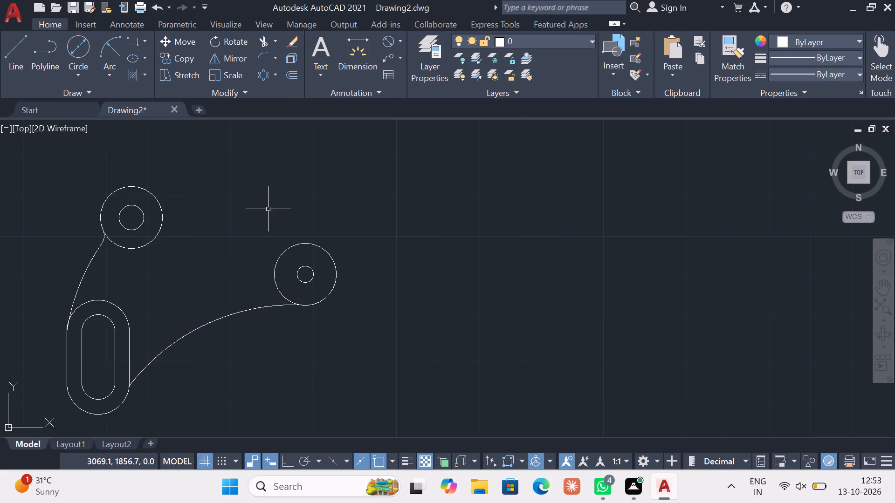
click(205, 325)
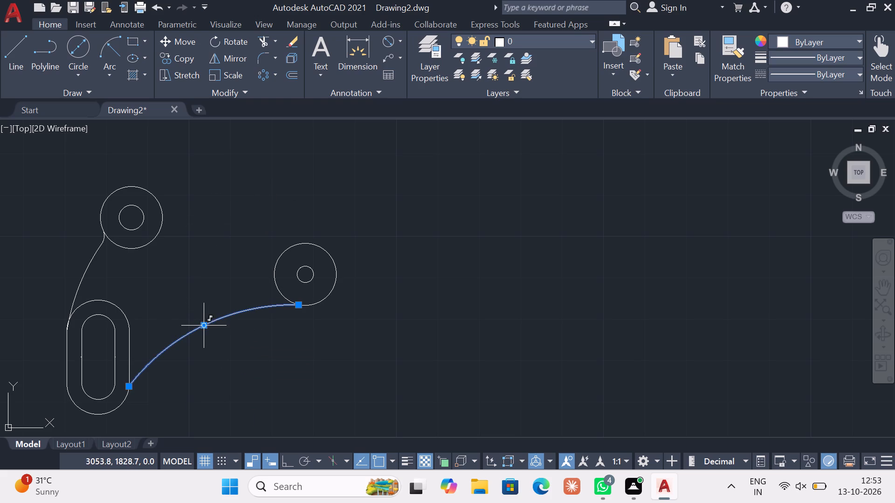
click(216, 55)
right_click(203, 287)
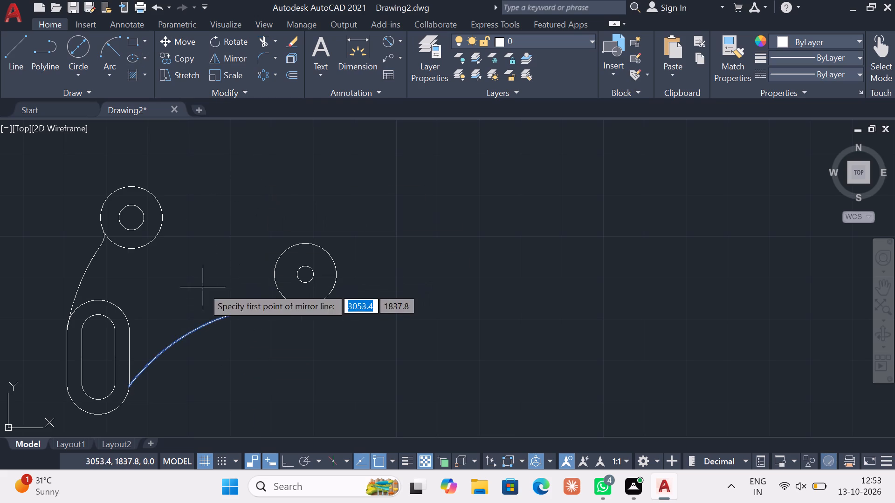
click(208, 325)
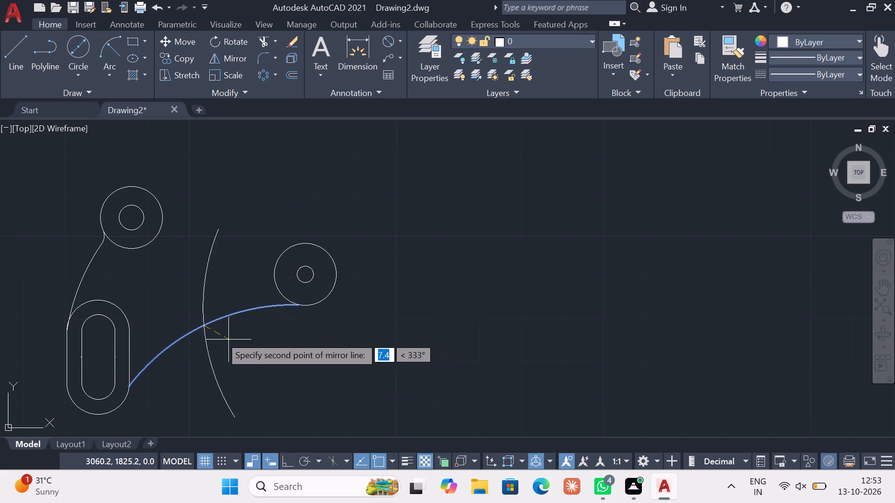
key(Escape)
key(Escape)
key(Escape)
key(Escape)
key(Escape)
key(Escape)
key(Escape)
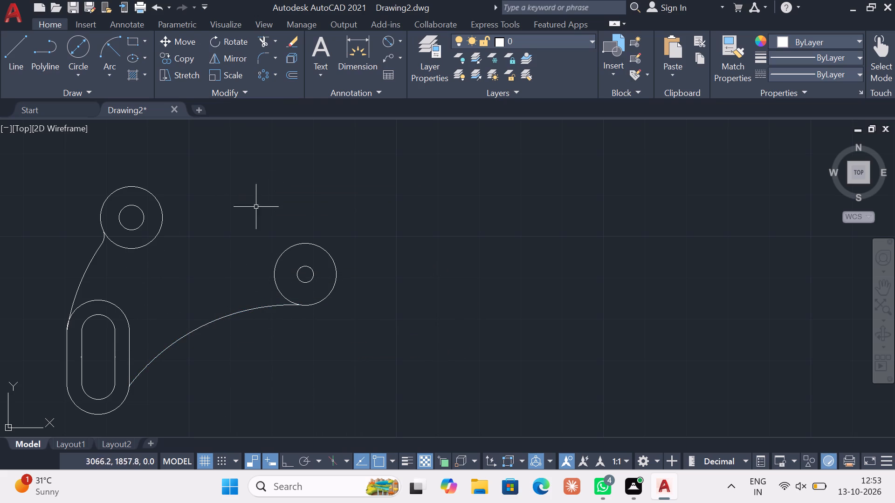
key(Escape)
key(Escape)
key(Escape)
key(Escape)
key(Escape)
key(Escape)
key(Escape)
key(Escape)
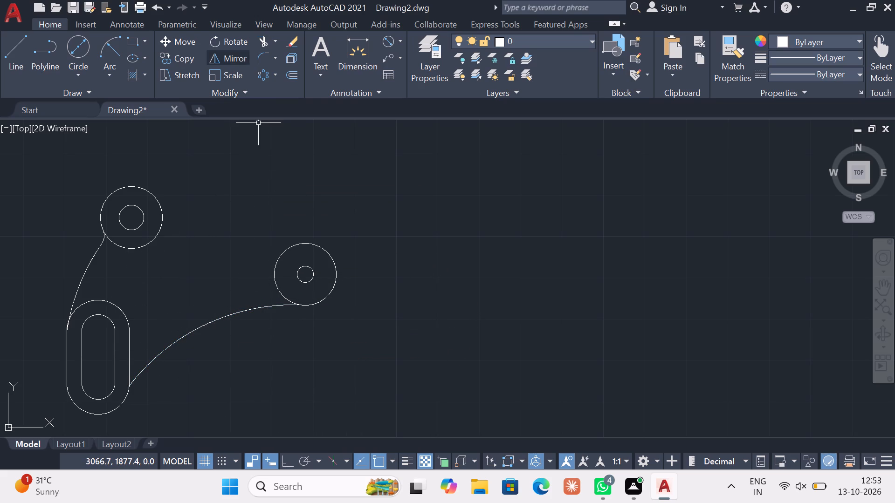
Mirror the lower connecting arc about a vertical line through its endpoint on the lower circle pair, with ortho on, keeping the source.
click(226, 60)
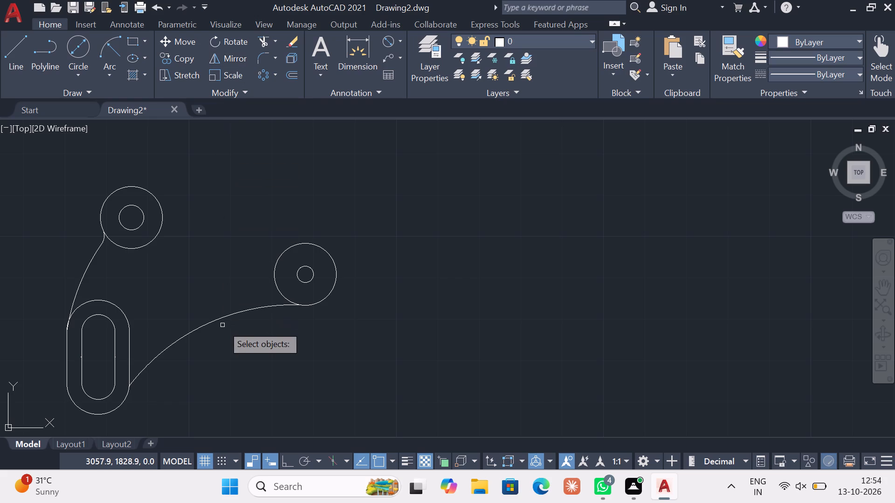
click(228, 317)
right_click(214, 226)
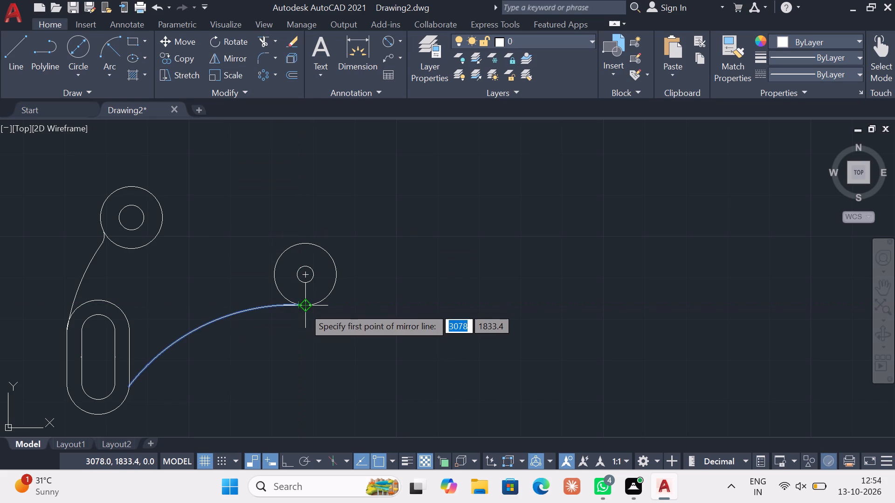
scroll(304, 307, up, 5)
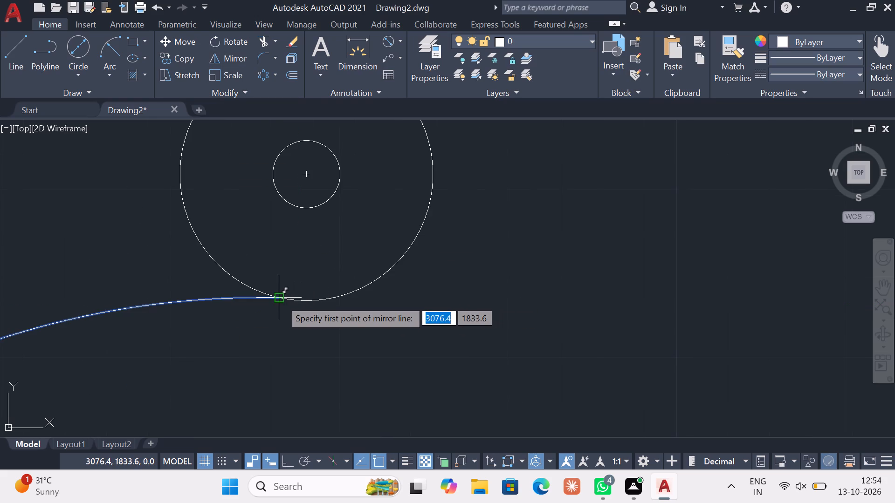
click(281, 299)
scroll(286, 247, down, 2)
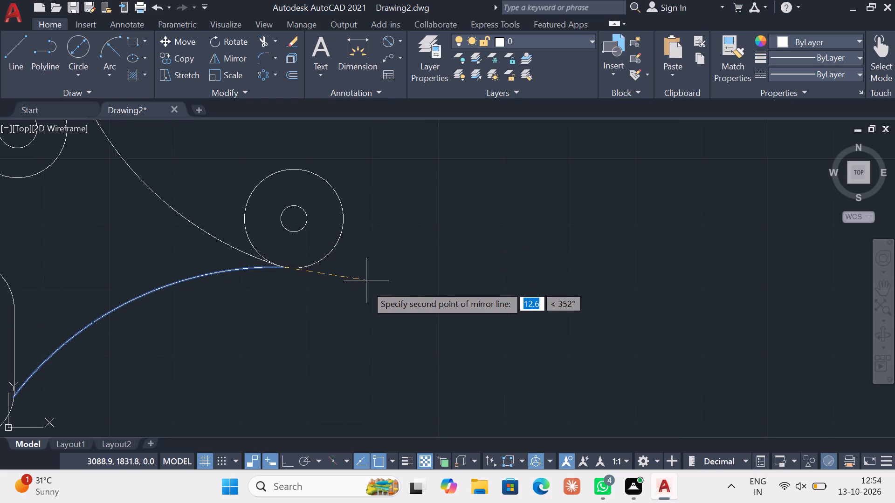
middle_drag(372, 314, 389, 376)
scroll(411, 349, down, 3)
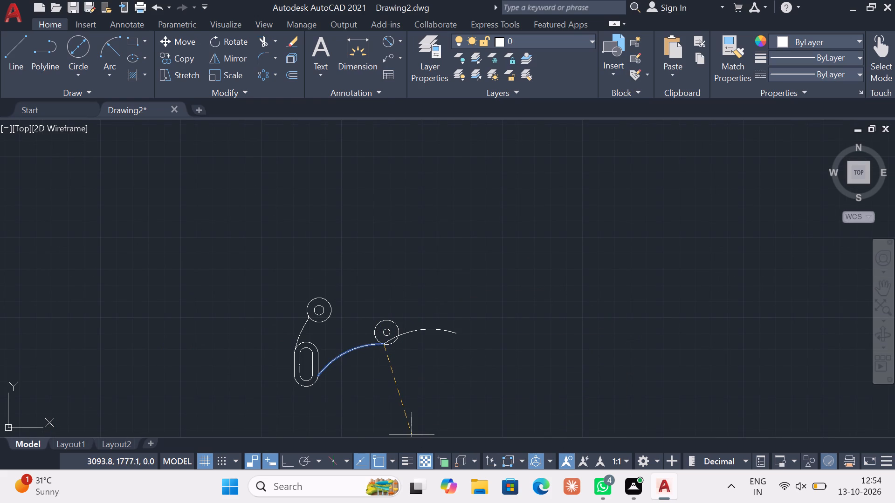
click(283, 461)
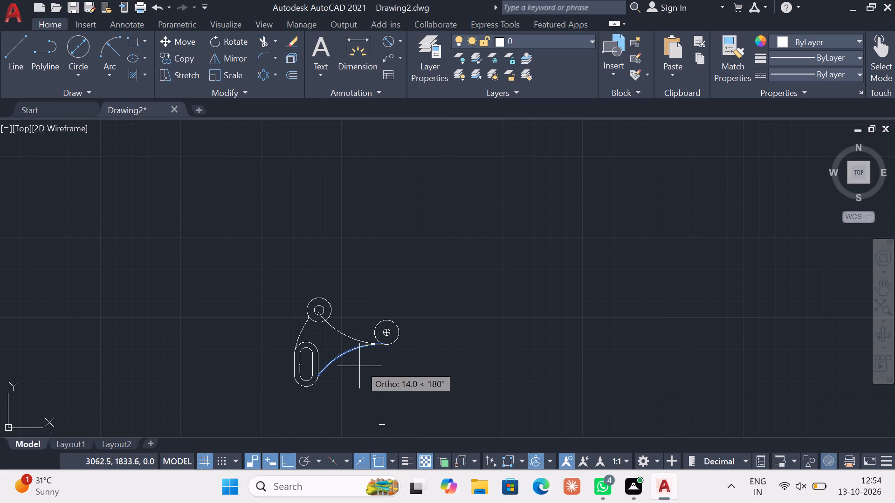
click(383, 365)
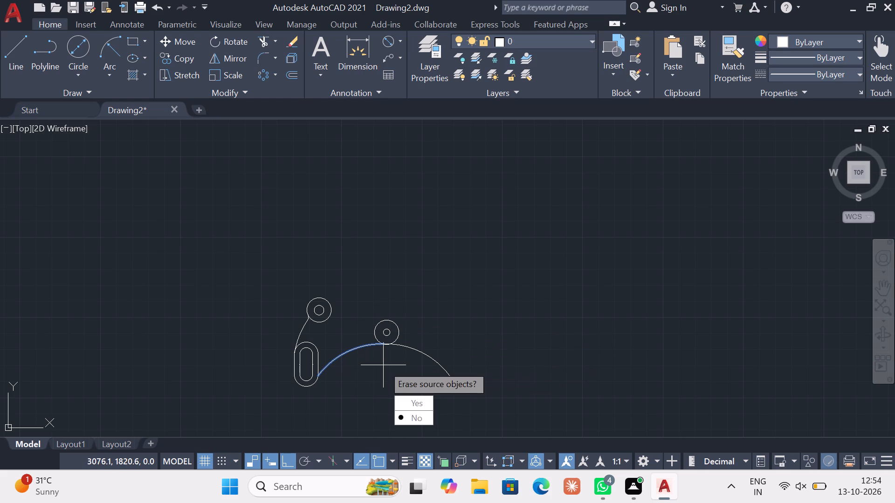
click(418, 421)
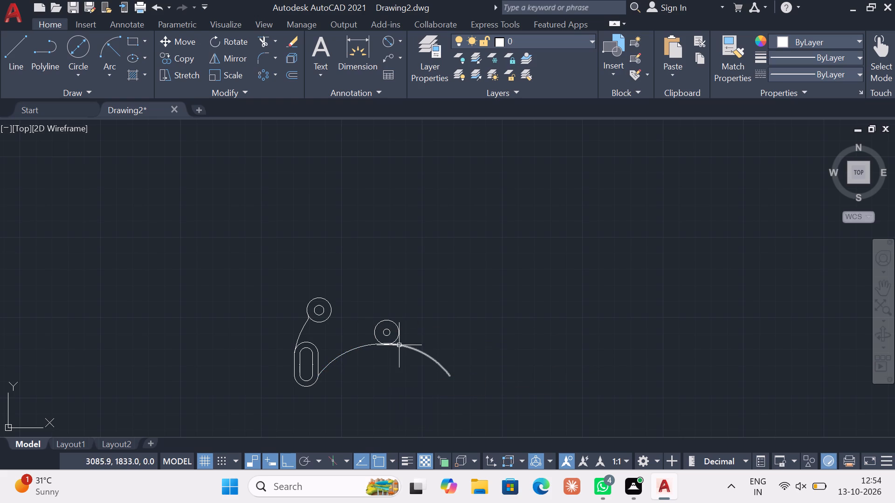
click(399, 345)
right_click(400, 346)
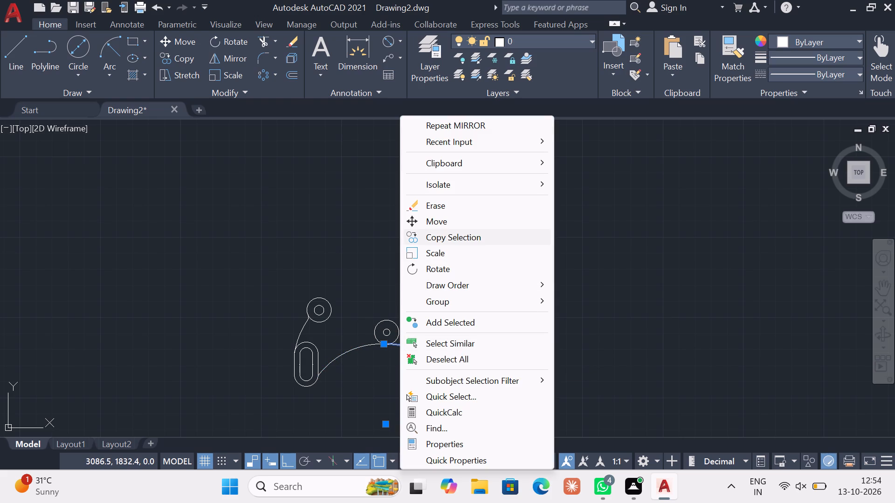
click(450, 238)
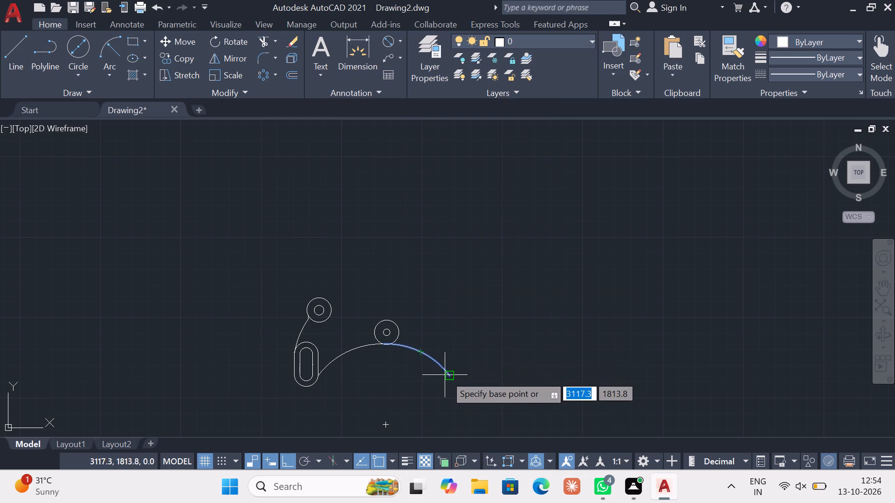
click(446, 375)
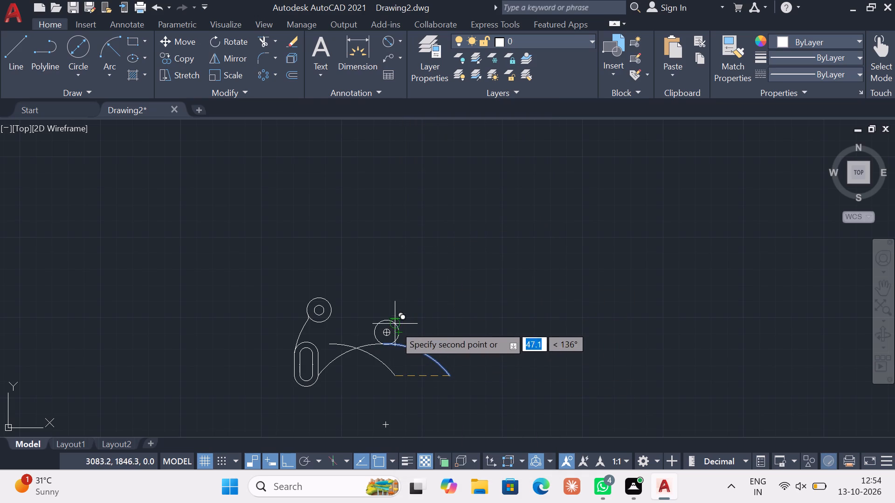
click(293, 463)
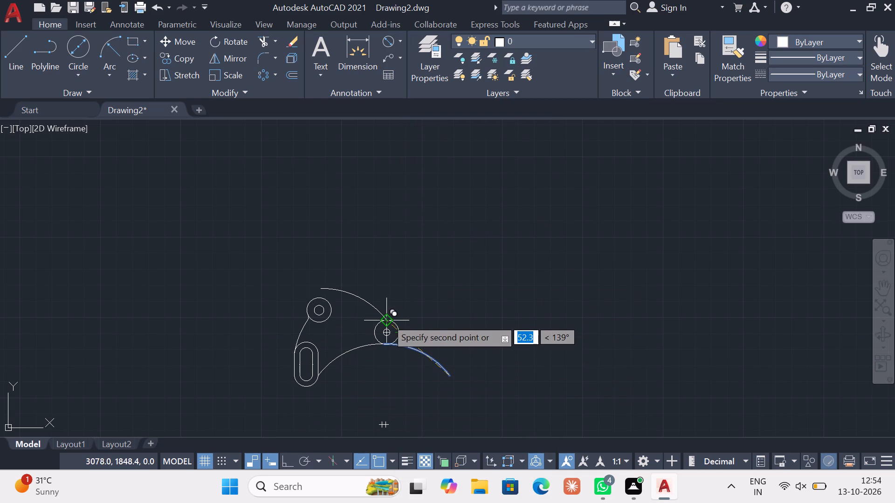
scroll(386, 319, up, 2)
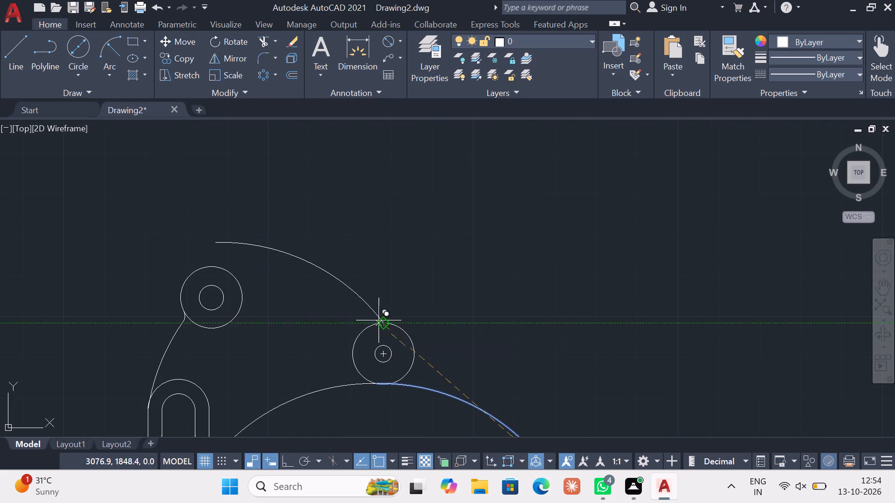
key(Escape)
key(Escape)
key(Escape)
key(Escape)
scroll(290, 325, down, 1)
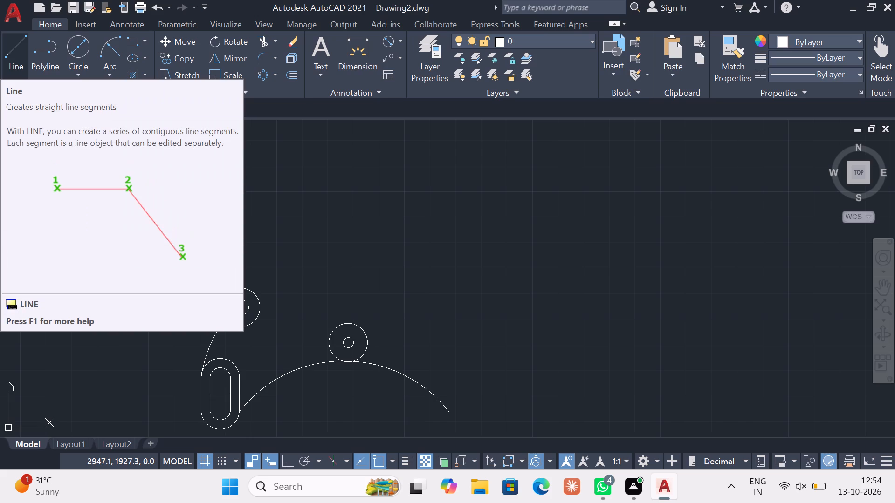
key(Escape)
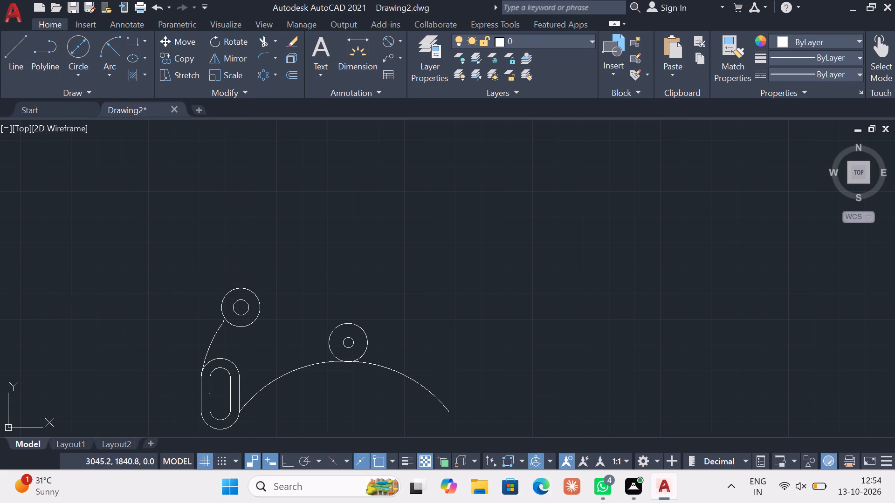
Draw a start-end-radius arc from the lower outer circle's top quadrant to the upper outer circle's right quadrant with radius 50.
scroll(256, 330, up, 1)
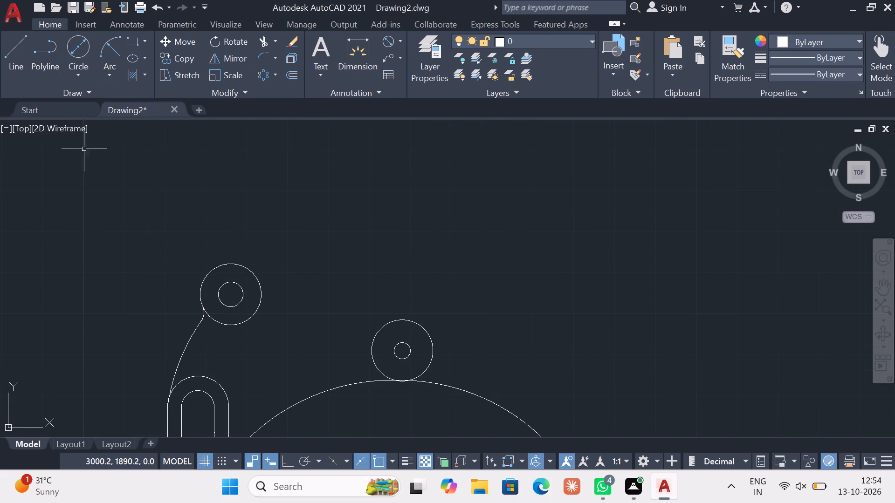
double_click(107, 66)
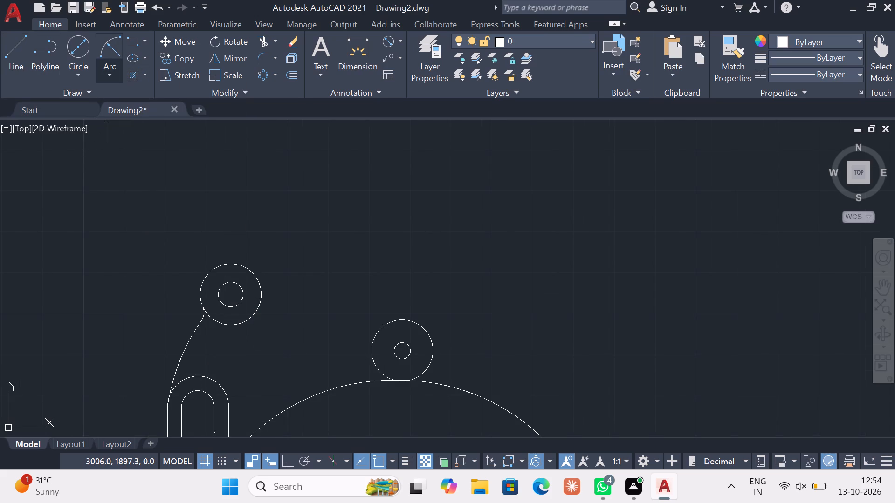
click(110, 74)
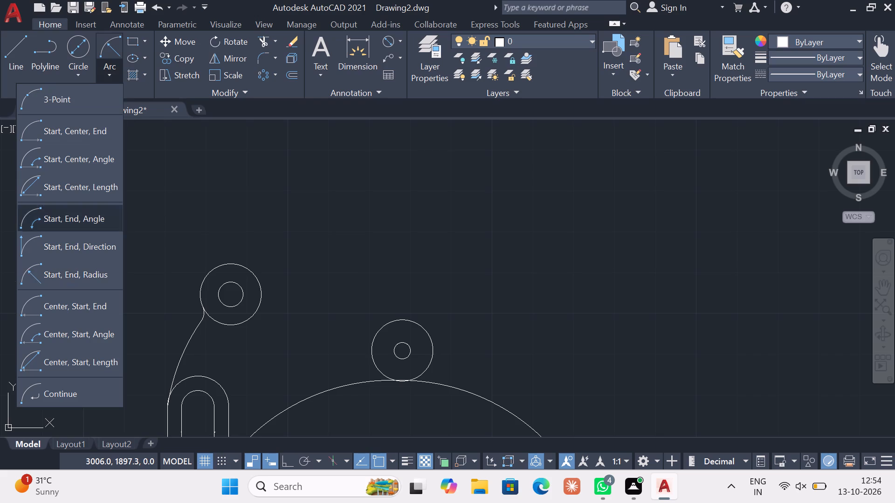
click(76, 279)
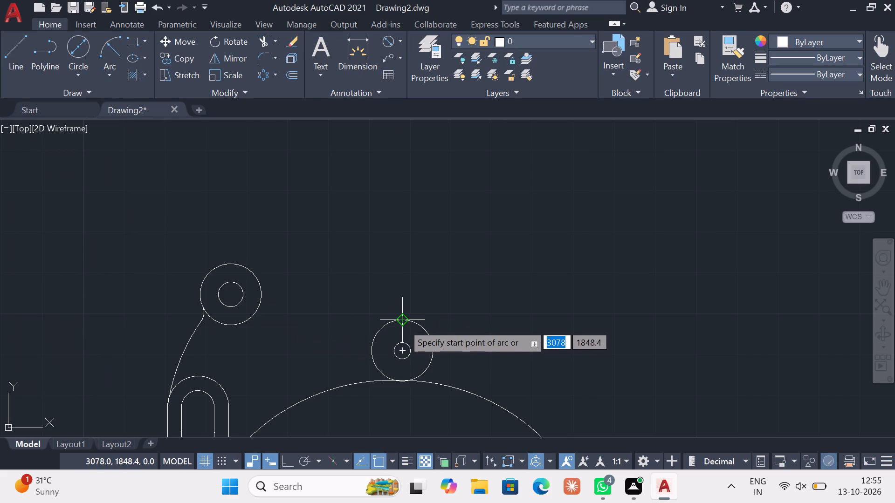
click(403, 319)
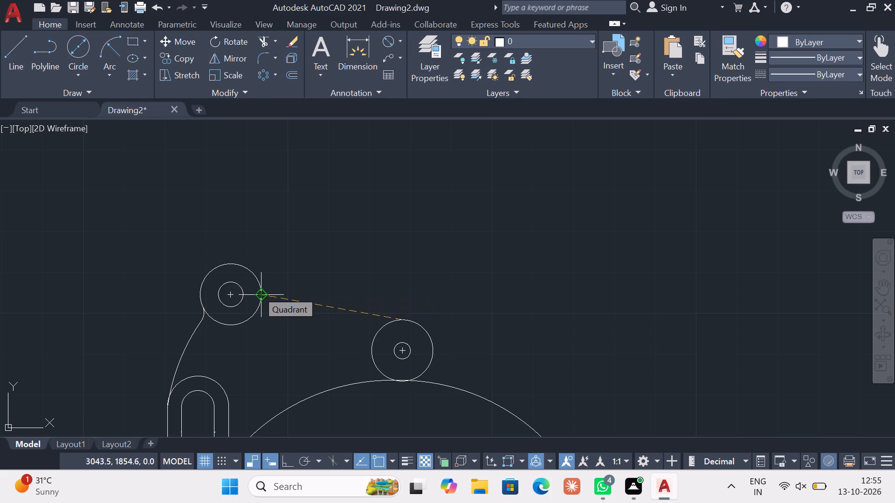
click(257, 291)
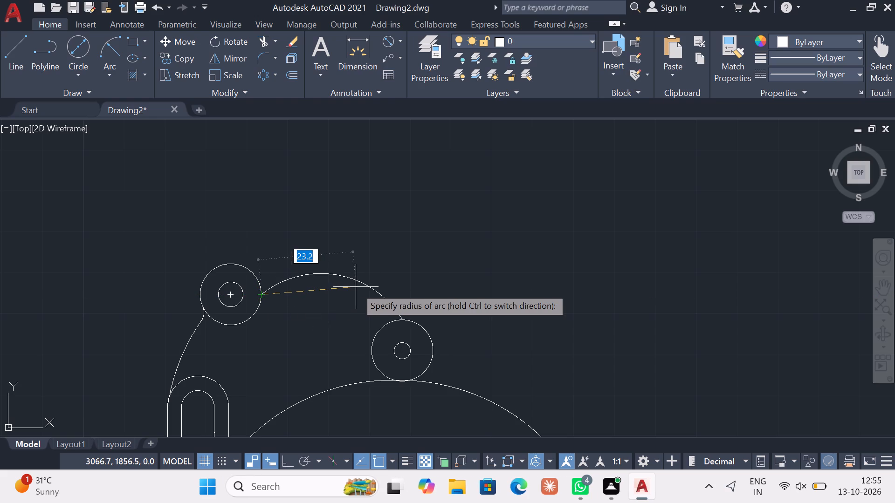
text(50)
key(Return)
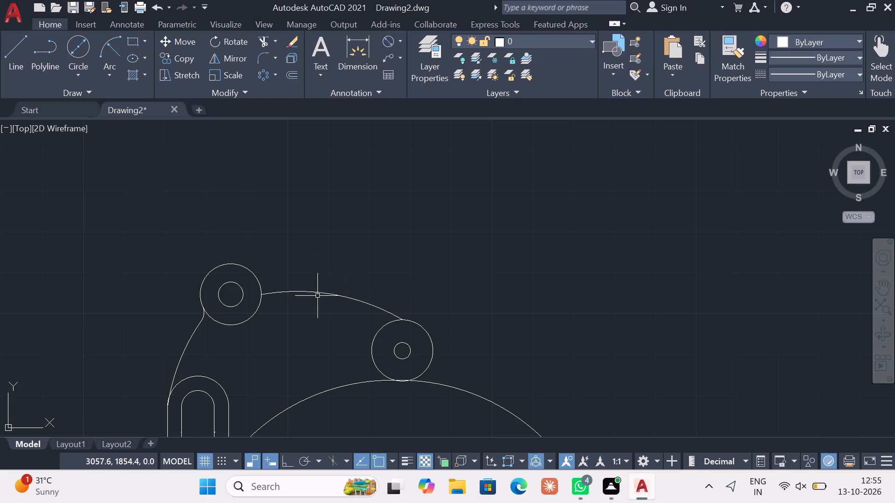
Fillet the new arc between the circle pairs with the upper pair's outer circle.
click(277, 55)
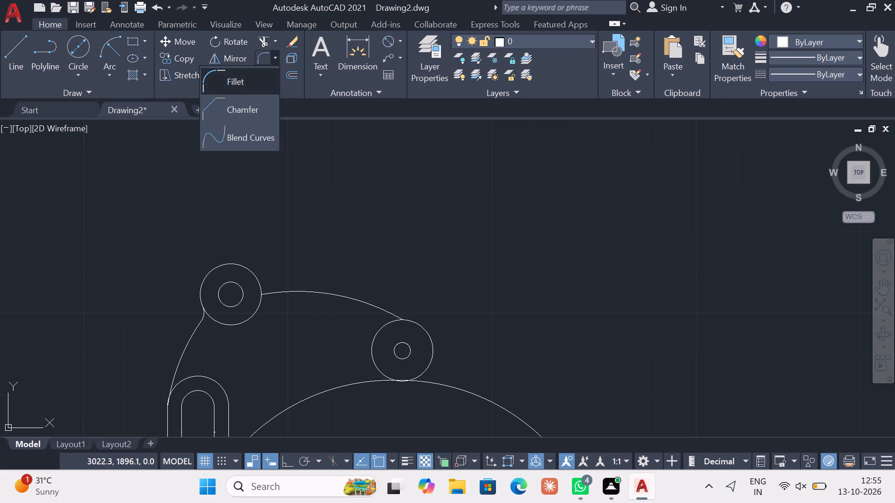
click(248, 85)
scroll(281, 290, up, 2)
click(267, 296)
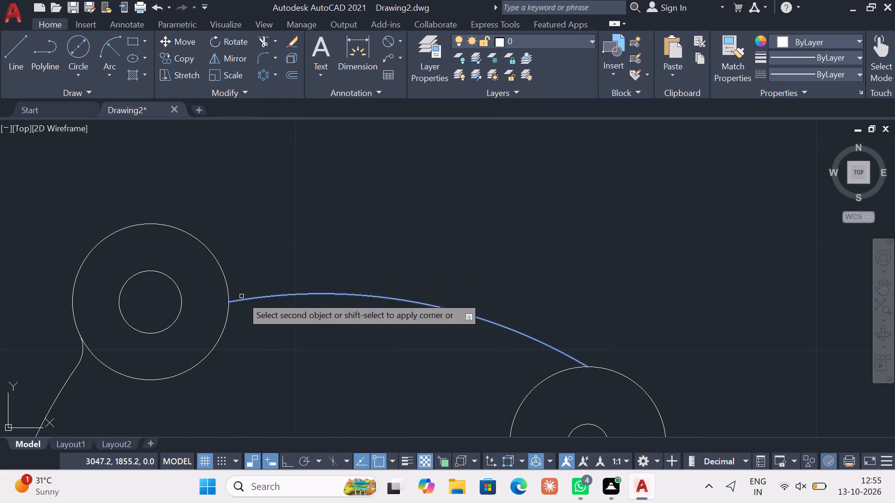
click(222, 274)
key(Escape)
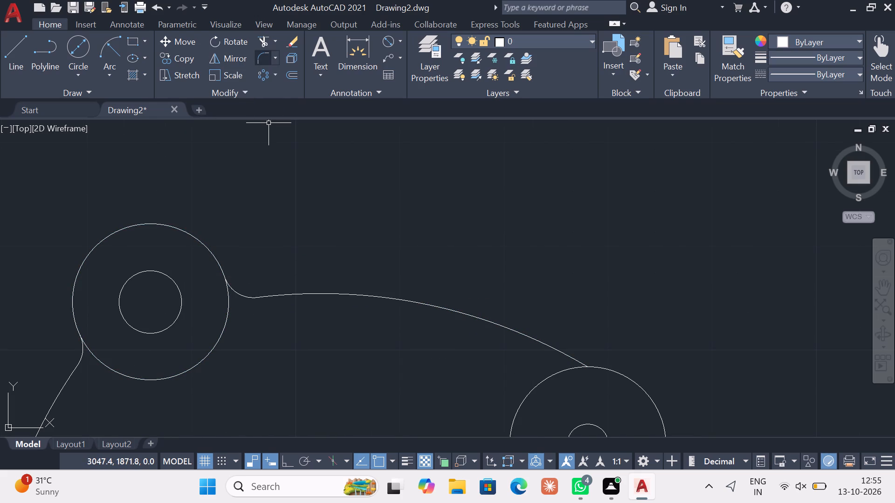
Trim away the lower part of the upper pair's outer circle between the two fillets.
click(266, 43)
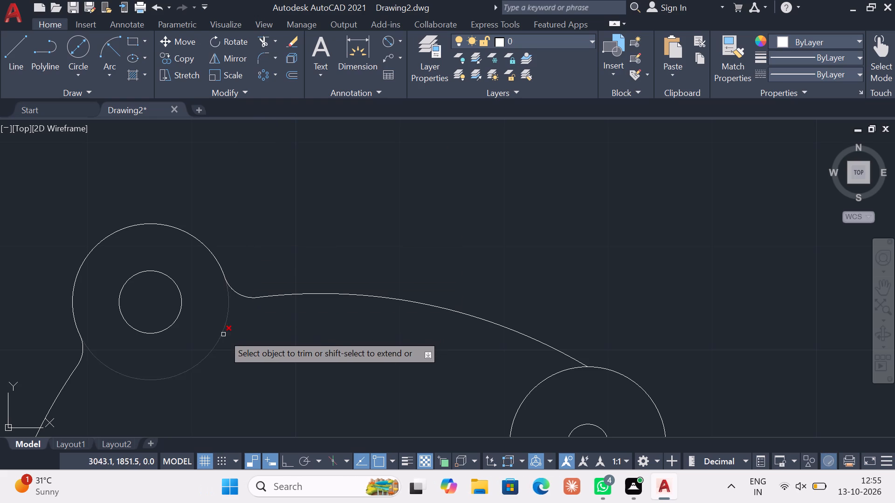
click(222, 334)
key(Escape)
Turn off the Parallel, Apparent Intersection, Nearest, Perpendicular, Insertion and Extension object snaps.
scroll(227, 332, down, 2)
middle_drag(261, 341, 310, 252)
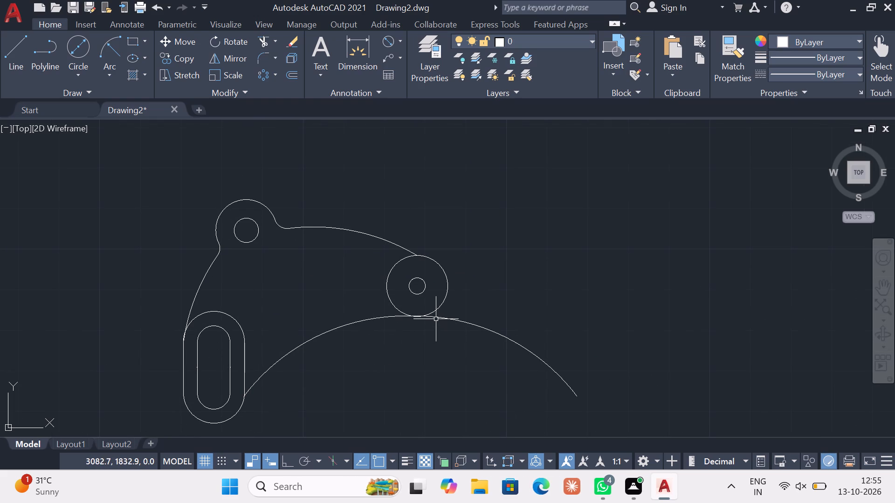
click(399, 245)
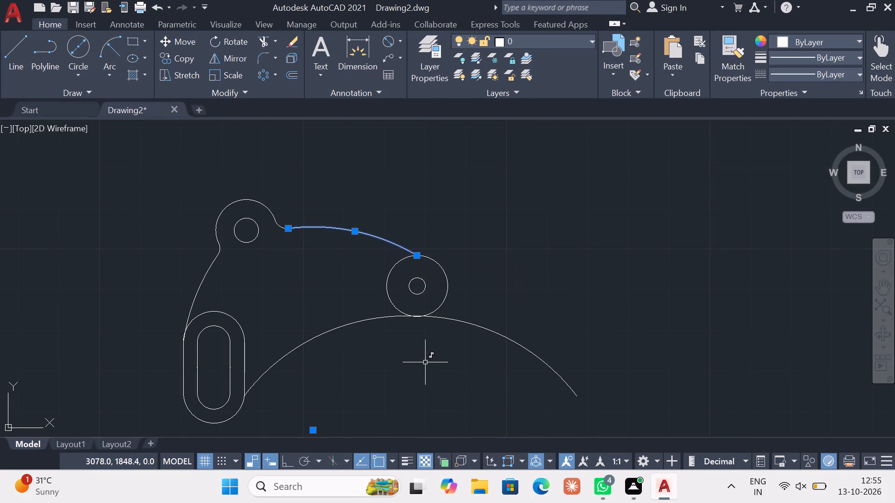
click(392, 459)
click(330, 418)
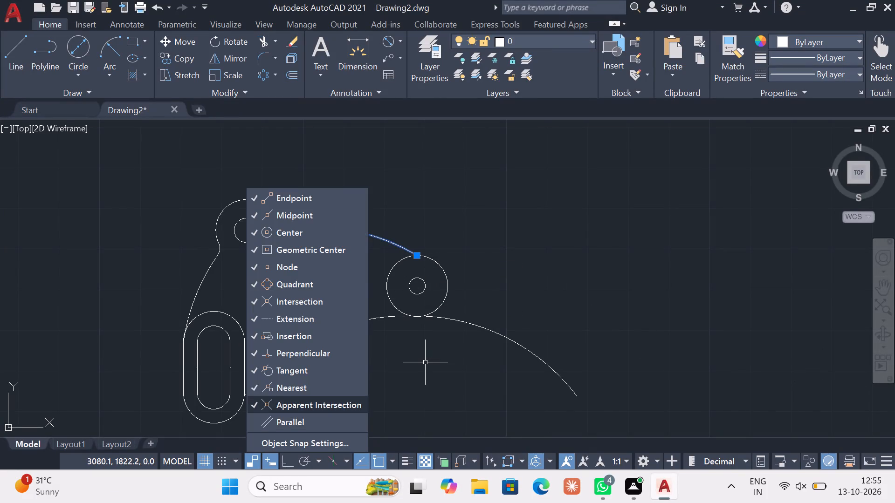
click(332, 396)
click(327, 386)
click(338, 355)
click(338, 334)
click(340, 318)
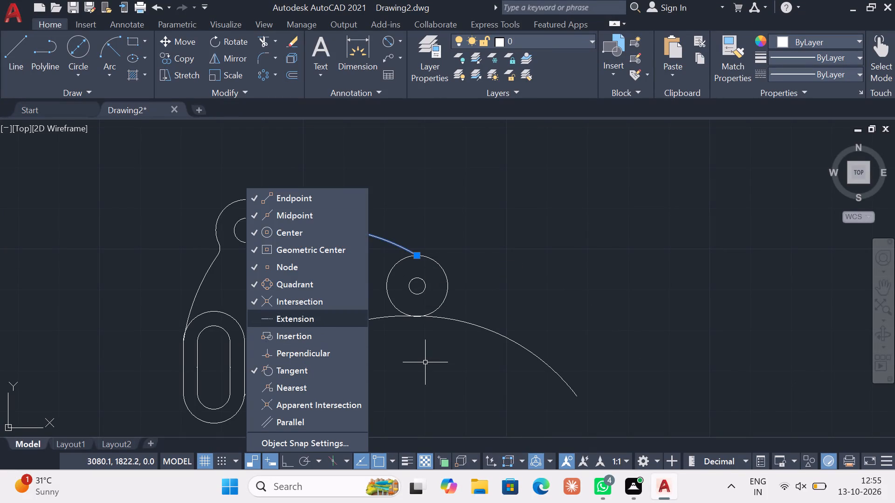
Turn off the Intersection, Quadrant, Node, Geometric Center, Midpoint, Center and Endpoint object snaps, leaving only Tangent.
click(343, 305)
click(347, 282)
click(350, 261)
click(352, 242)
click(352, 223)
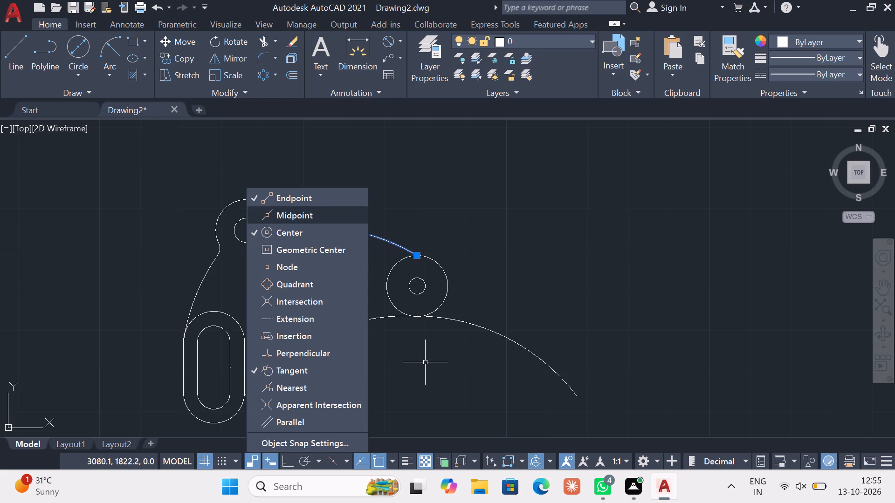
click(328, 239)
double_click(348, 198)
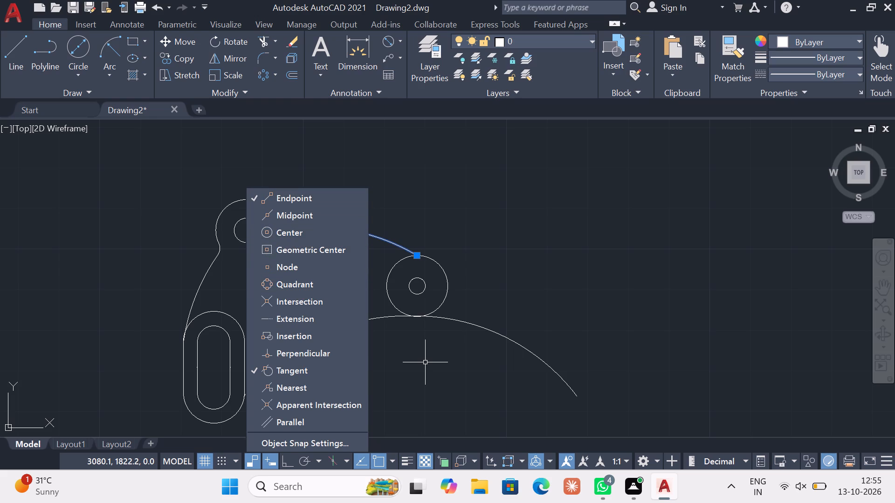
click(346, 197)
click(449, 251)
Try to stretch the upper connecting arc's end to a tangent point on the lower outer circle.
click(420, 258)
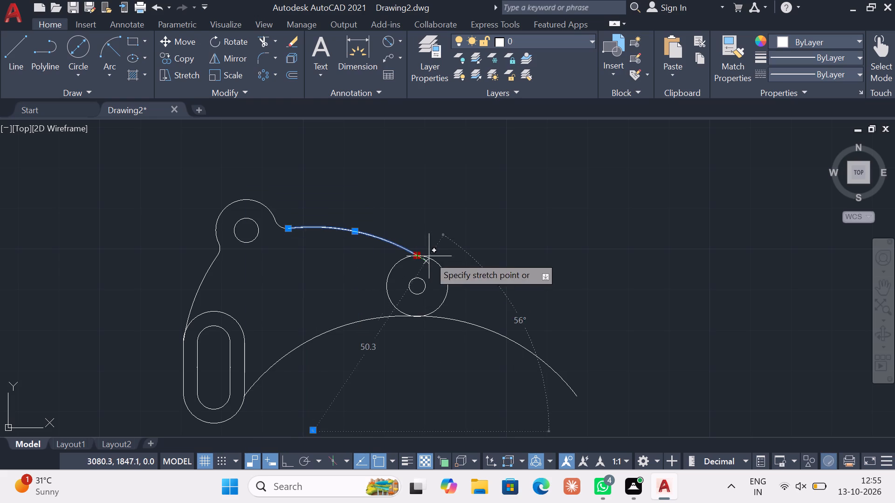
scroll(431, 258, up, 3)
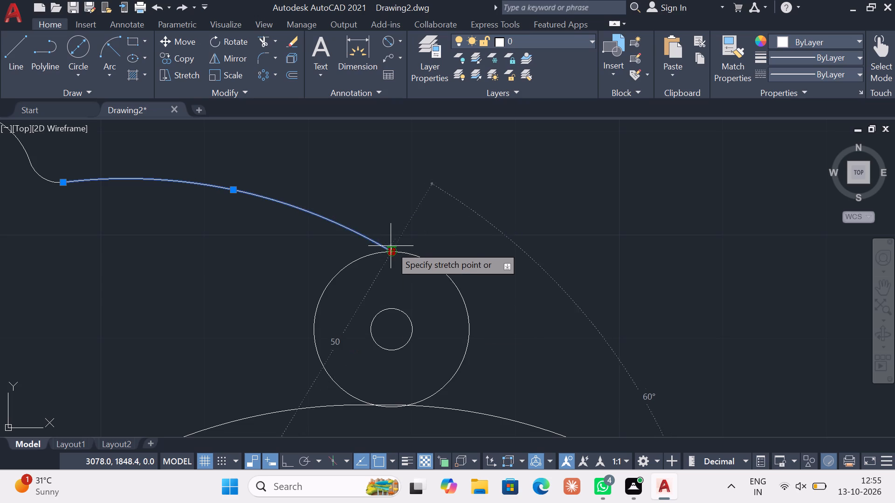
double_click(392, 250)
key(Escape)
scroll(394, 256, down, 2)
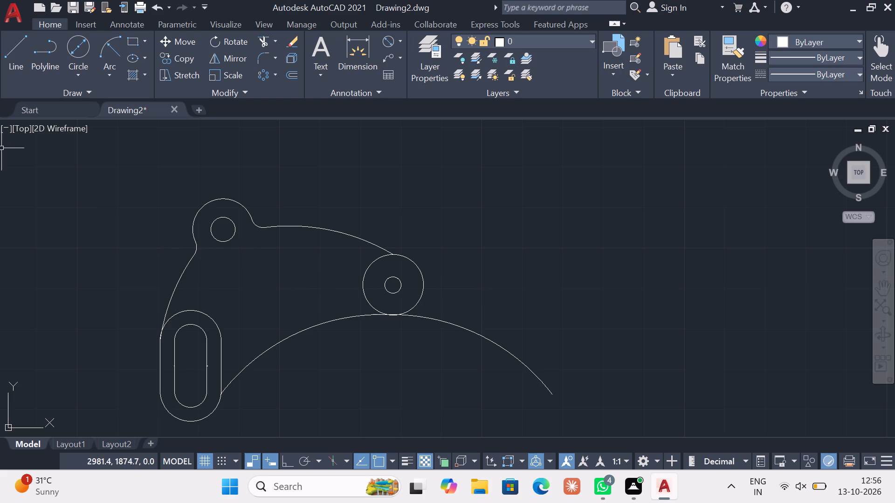
Undo the recent changes back to before the upper pair's outer circle was trimmed.
click(5, 52)
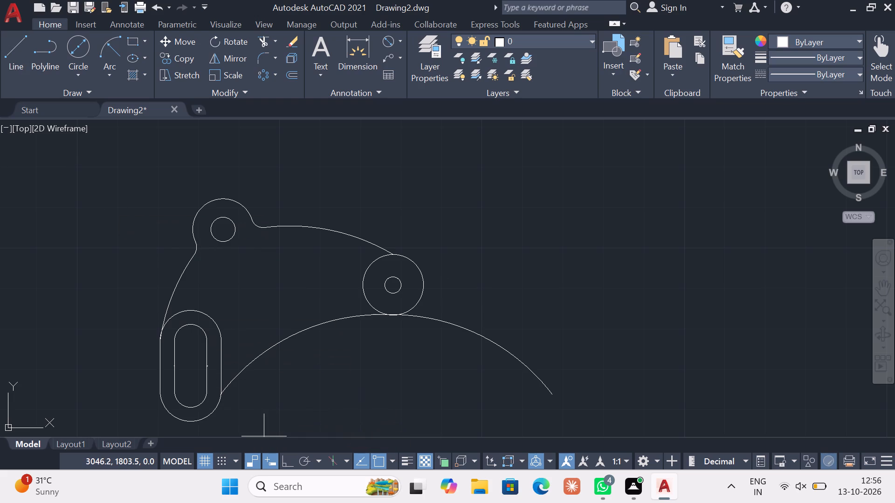
key(Escape)
key(ctrl+z)
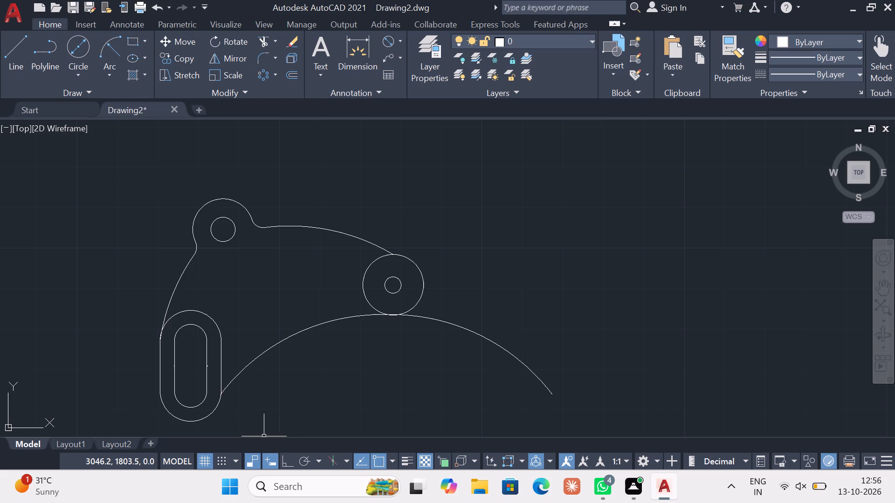
key(ctrl+z)
key(ctrl+z)
key(ctrl+z)
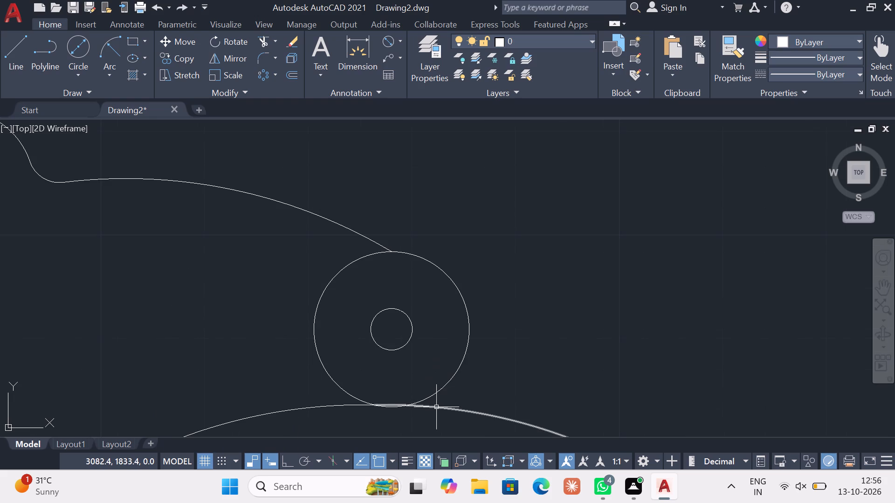
scroll(479, 448, down, 3)
scroll(303, 269, down, 3)
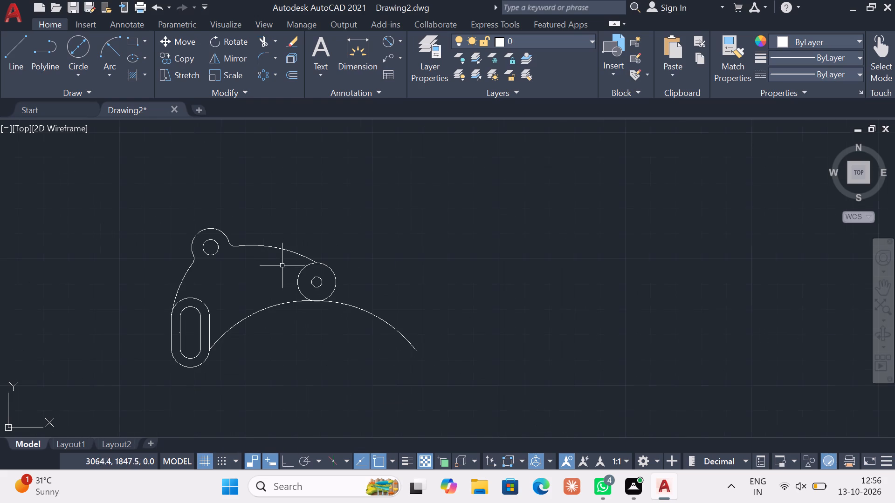
middle_drag(245, 280, 306, 149)
drag(245, 280, 305, 149)
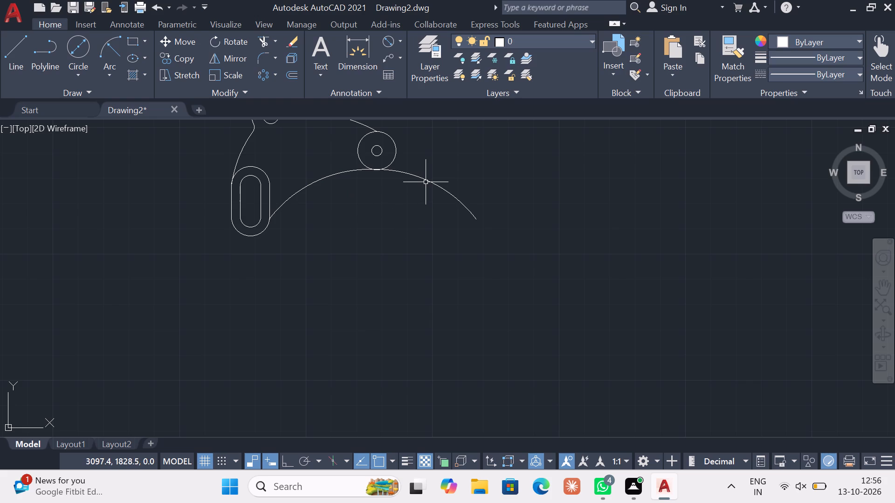
key(ctrl+z)
key(ctrl+z)
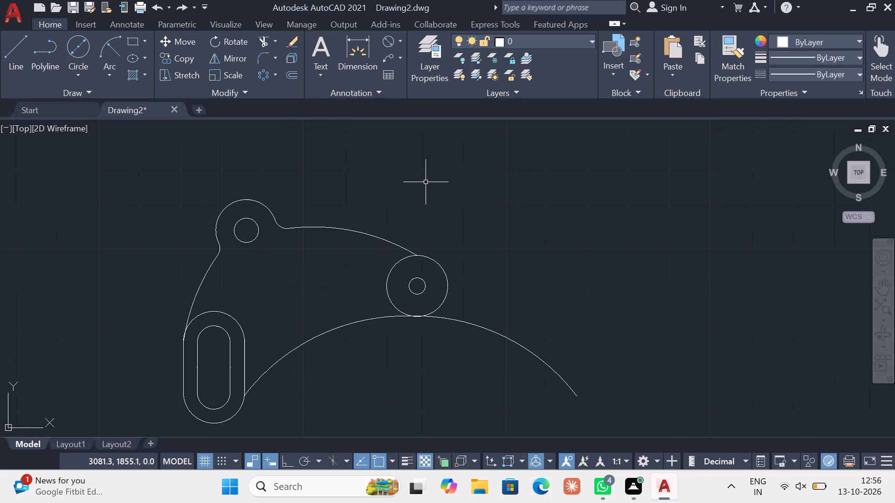
key(ctrl+z)
key(ctrl+z)
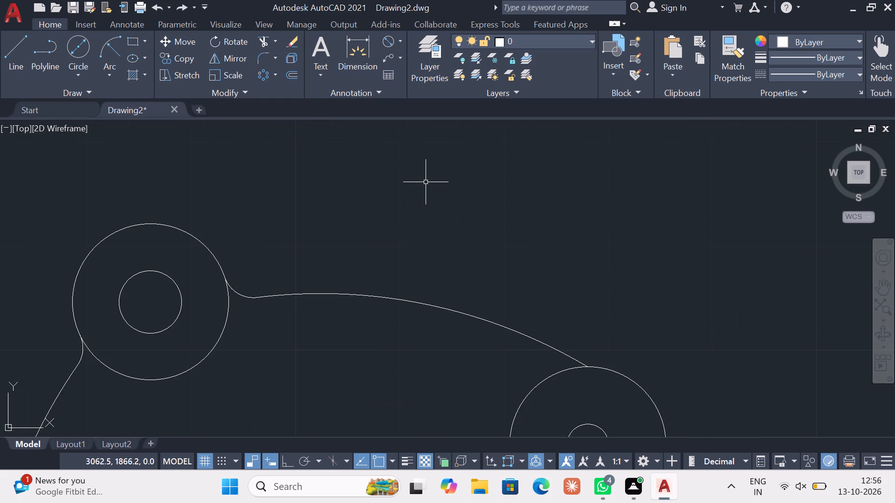
scroll(266, 273, down, 2)
middle_drag(245, 307, 260, 271)
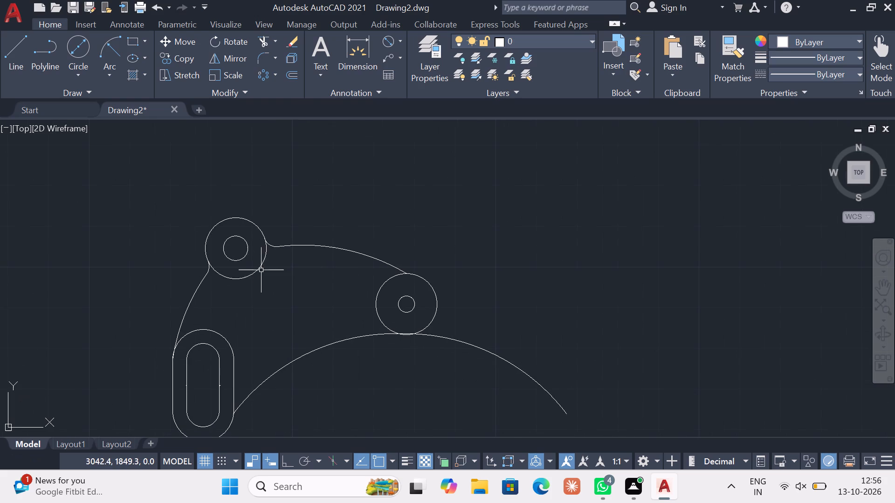
Draw a helper line across the upper outer circle between the two points where the fillets meet it.
scroll(223, 268, up, 3)
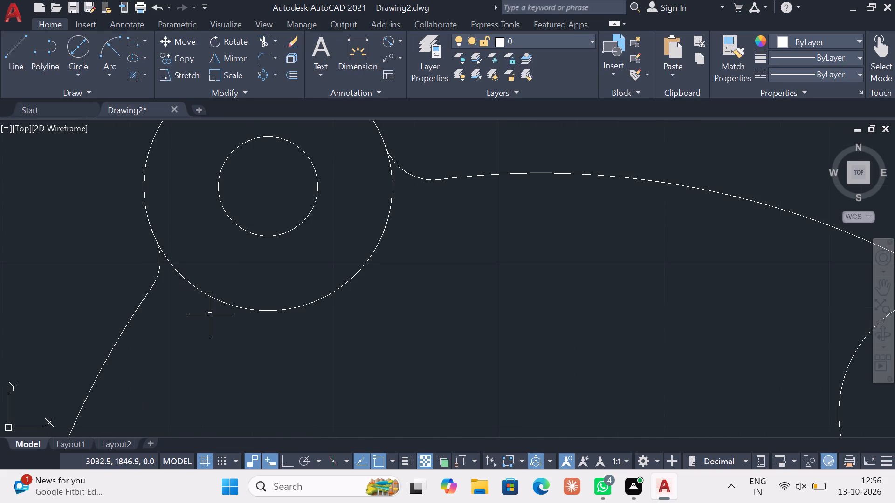
click(0, 55)
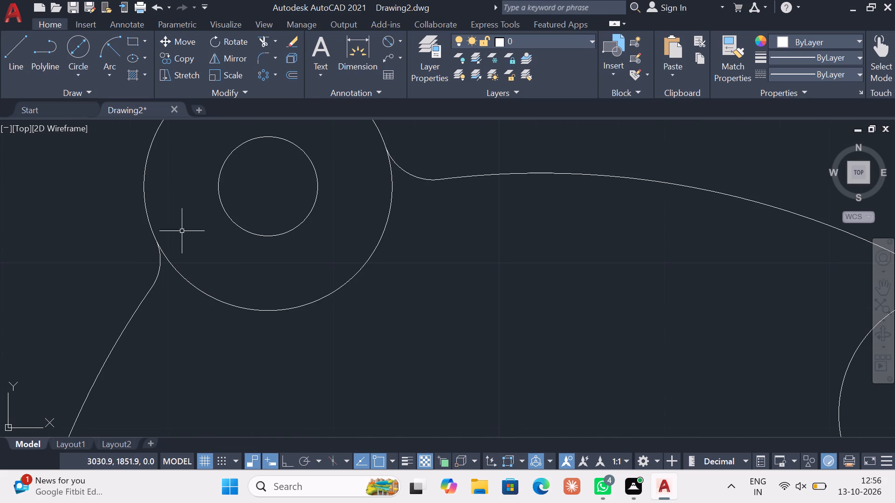
click(12, 58)
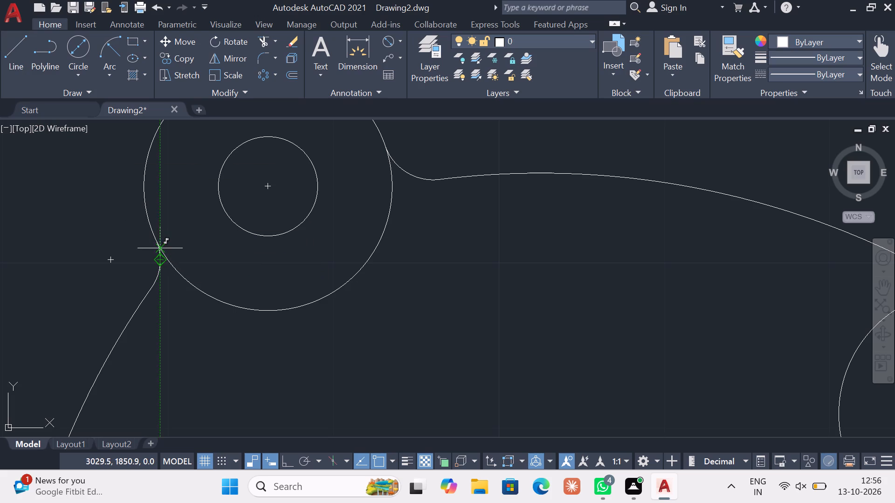
click(392, 464)
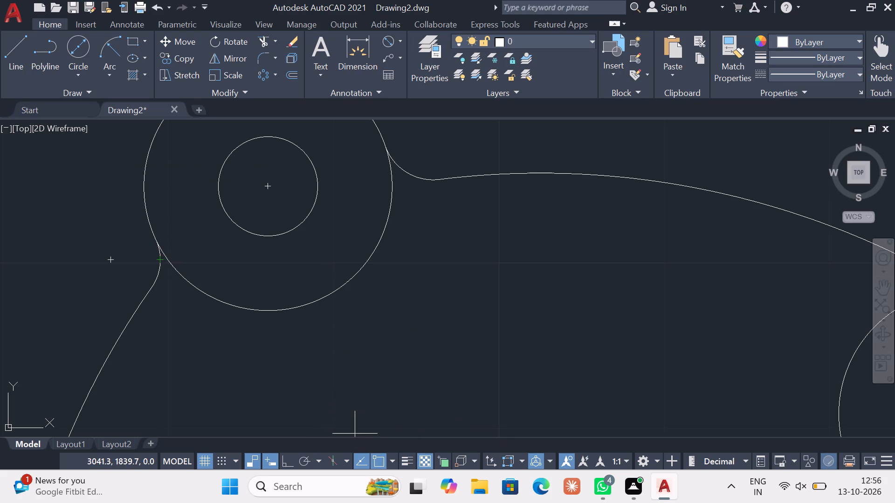
click(439, 346)
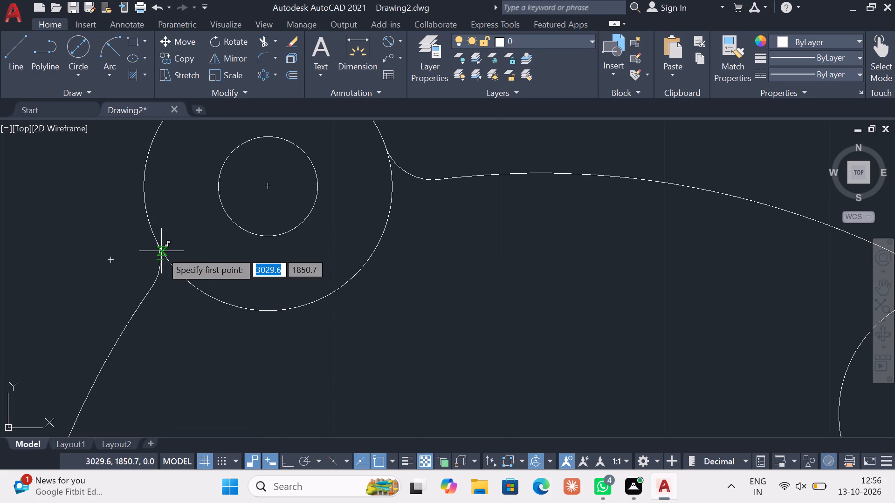
scroll(147, 237, up, 3)
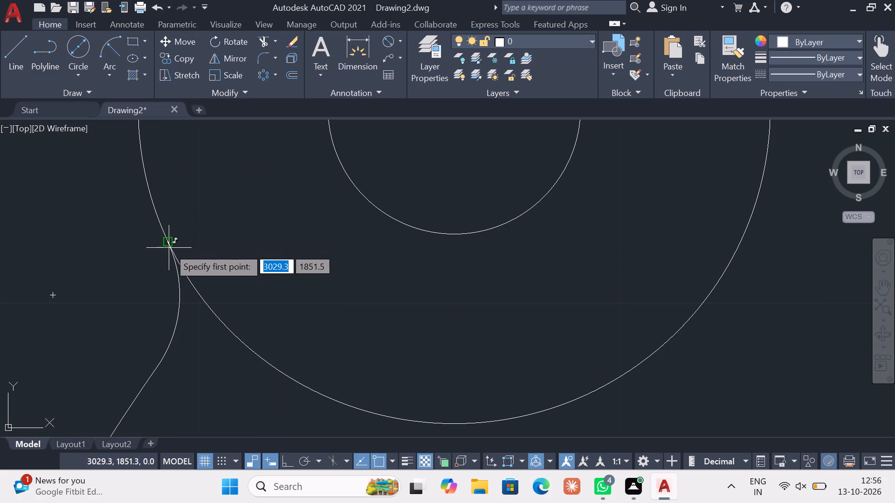
click(169, 245)
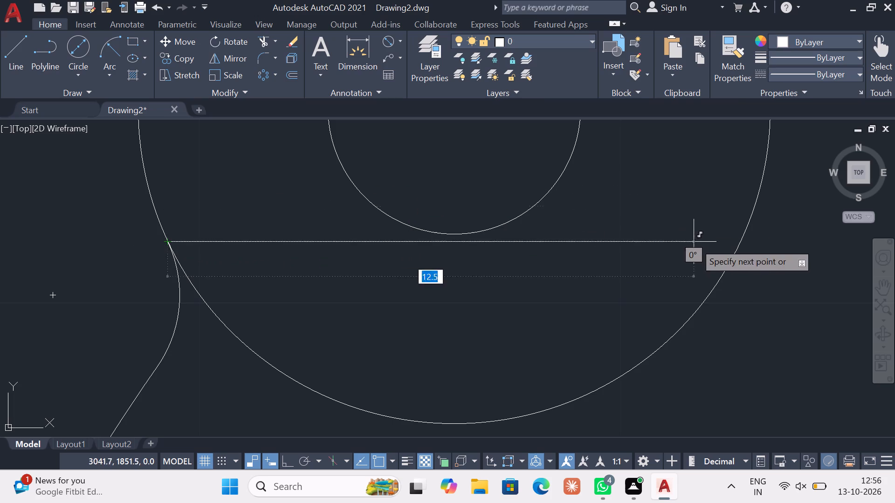
click(289, 461)
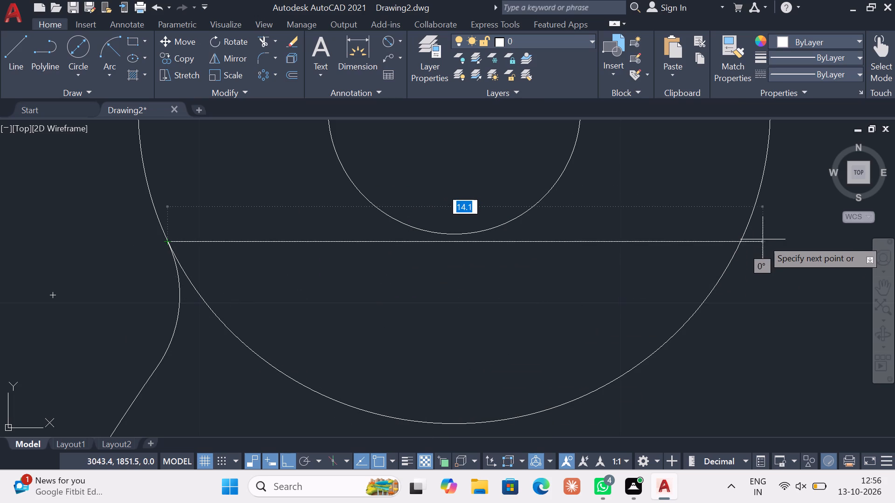
middle_drag(763, 239, 538, 236)
scroll(518, 236, down, 1)
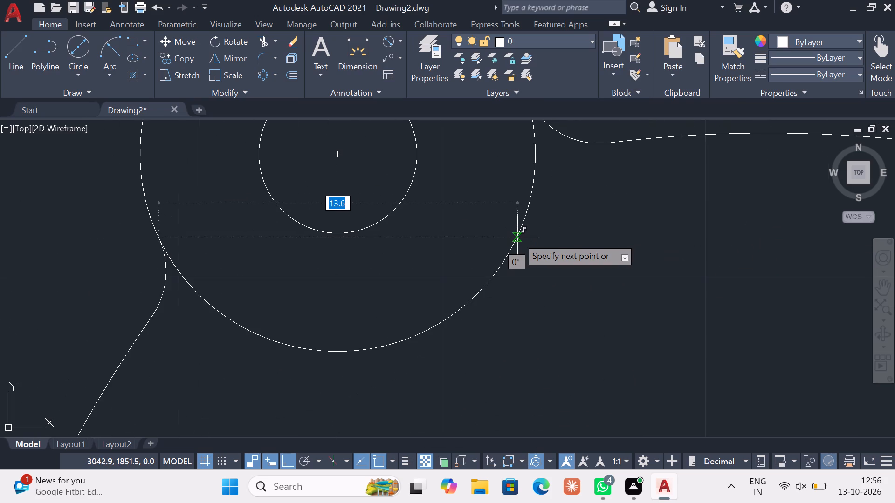
scroll(517, 237, down, 1)
middle_drag(517, 237, 504, 284)
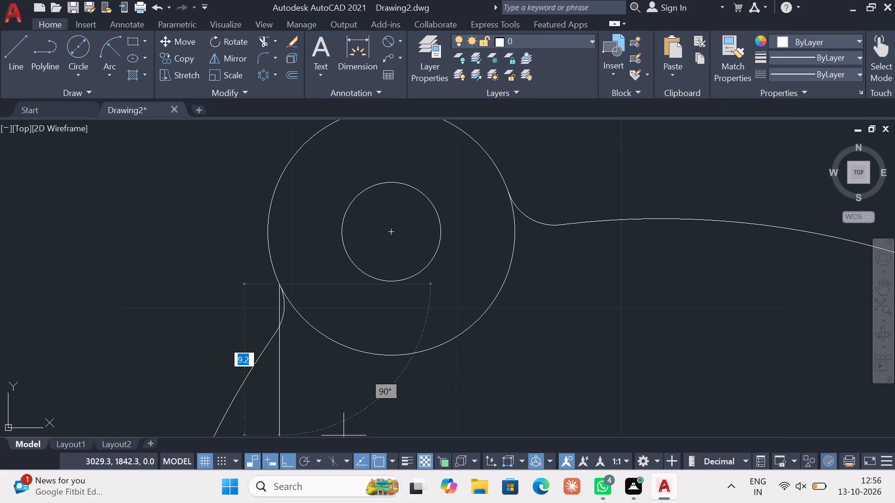
double_click(289, 462)
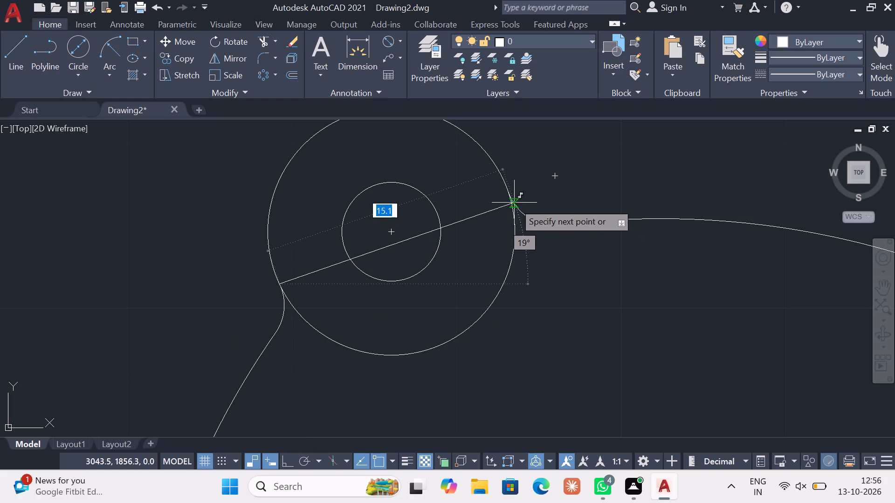
scroll(512, 194, up, 5)
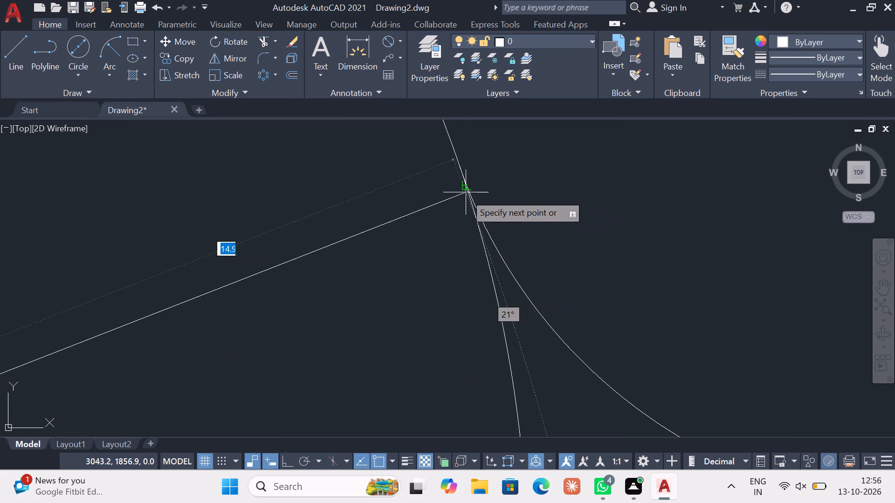
click(467, 188)
scroll(465, 195, down, 5)
middle_drag(476, 280, 514, 238)
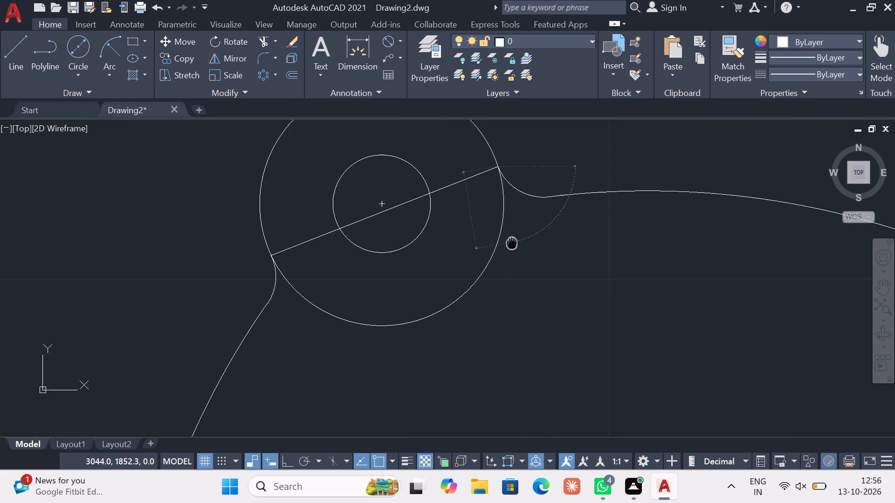
middle_drag(514, 238, 520, 231)
key(Escape)
key(Escape)
key(Escape)
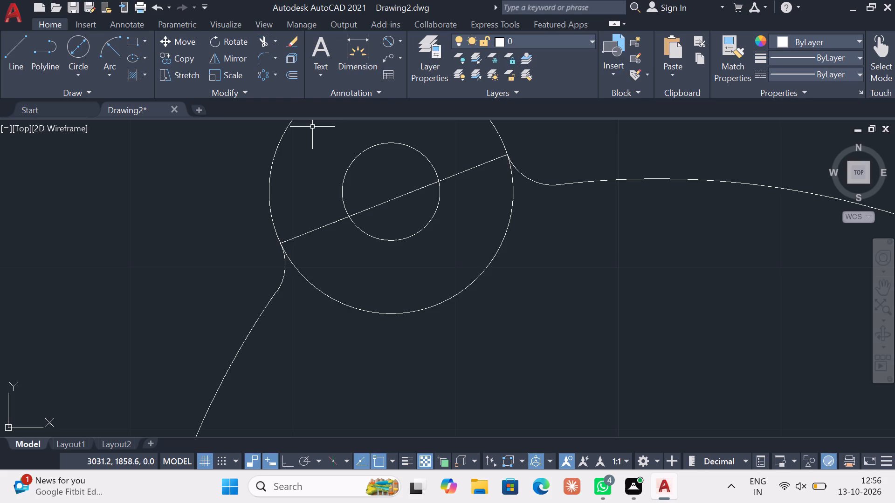
Trim away the part of the upper outer circle below the helper line.
click(265, 41)
click(367, 313)
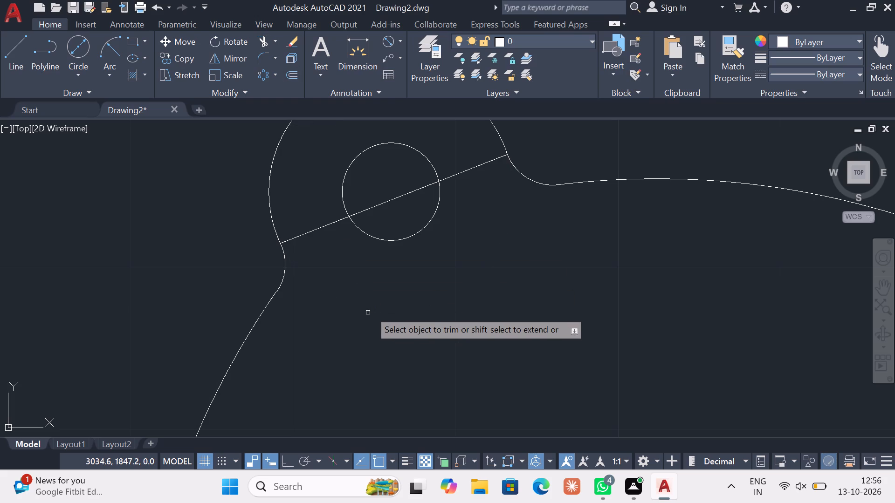
key(Escape)
Delete the helper line crossing the upper circle pair.
click(471, 168)
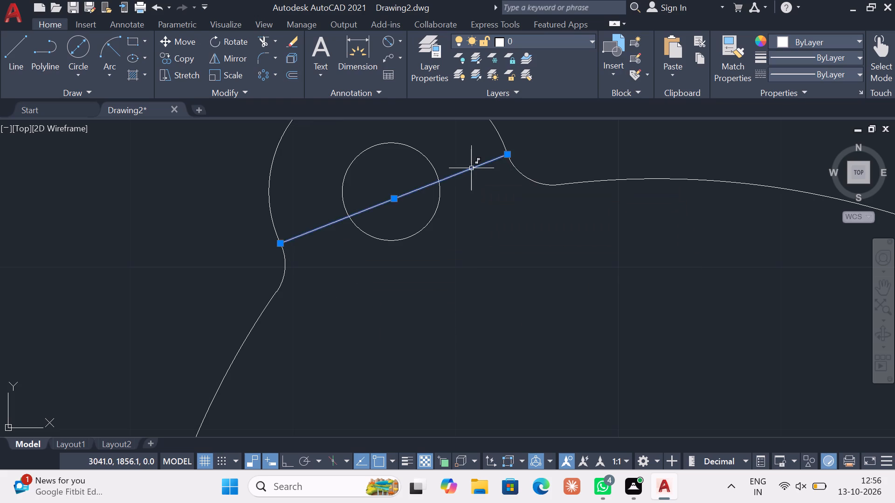
key(Delete)
Delete the leftover arc extending beyond the lower outer circle, away from the slot.
scroll(485, 224, down, 3)
middle_drag(486, 223, 351, 219)
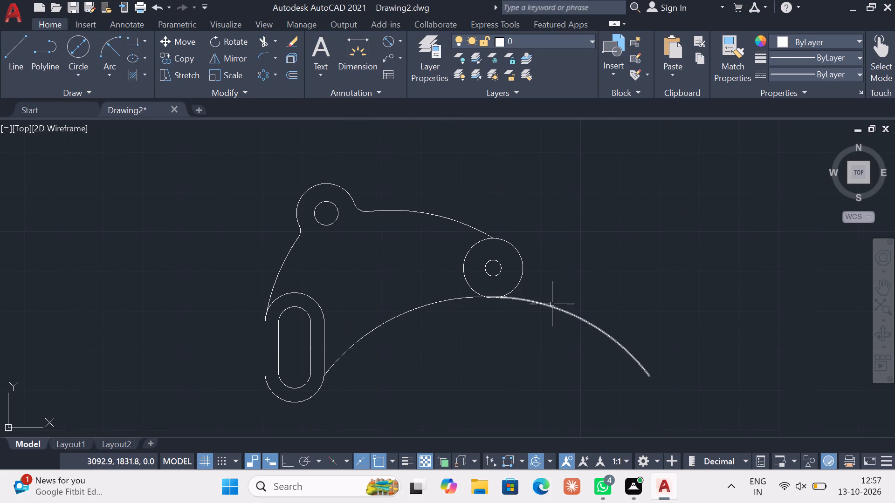
double_click(552, 304)
key(Delete)
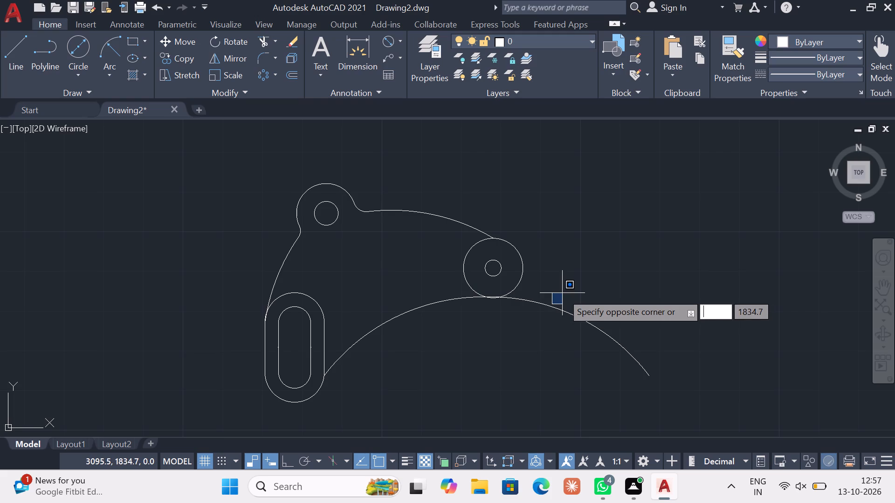
key(Escape)
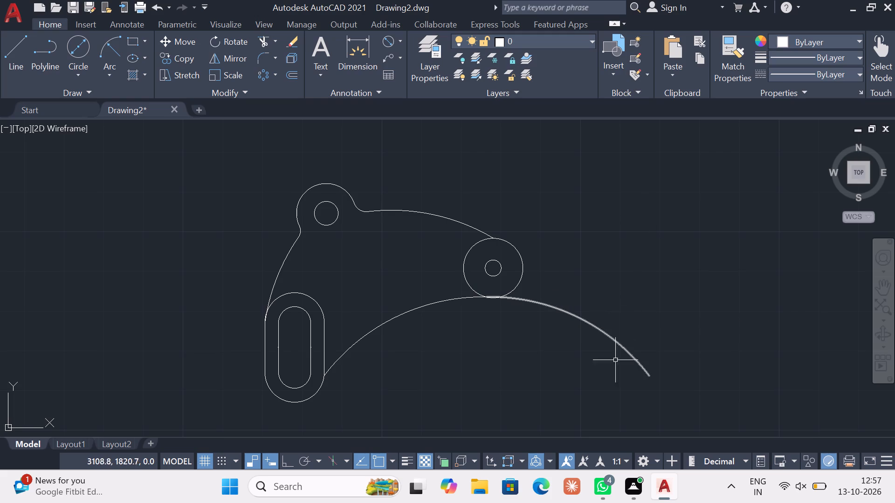
drag(620, 390, 621, 386)
click(553, 279)
key(Delete)
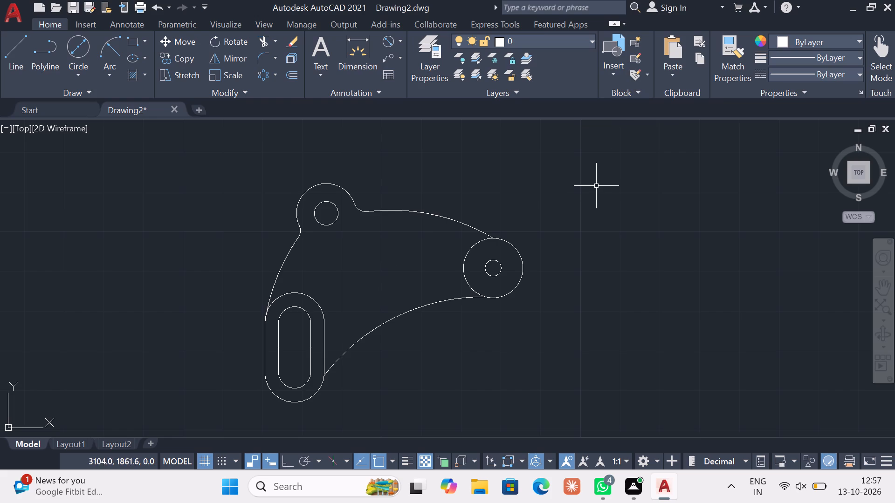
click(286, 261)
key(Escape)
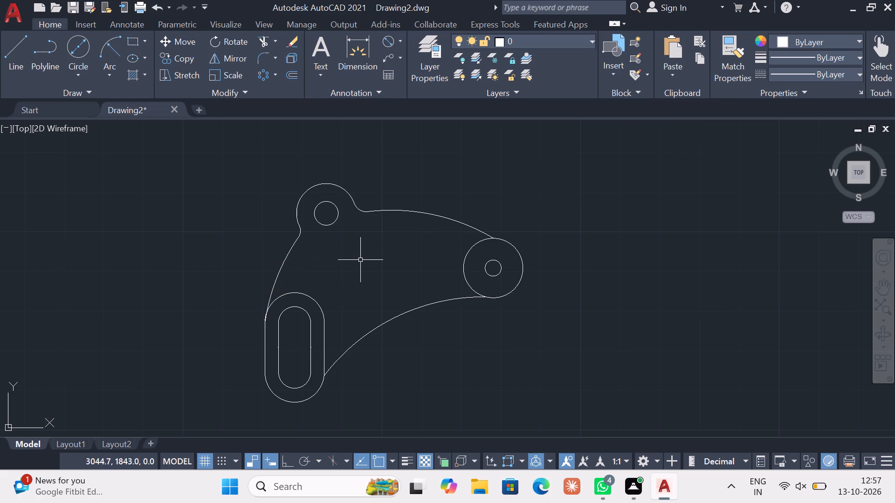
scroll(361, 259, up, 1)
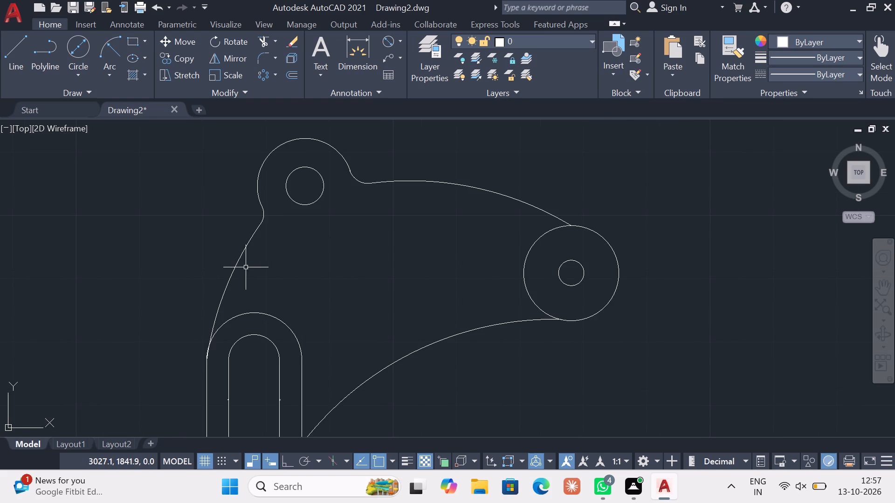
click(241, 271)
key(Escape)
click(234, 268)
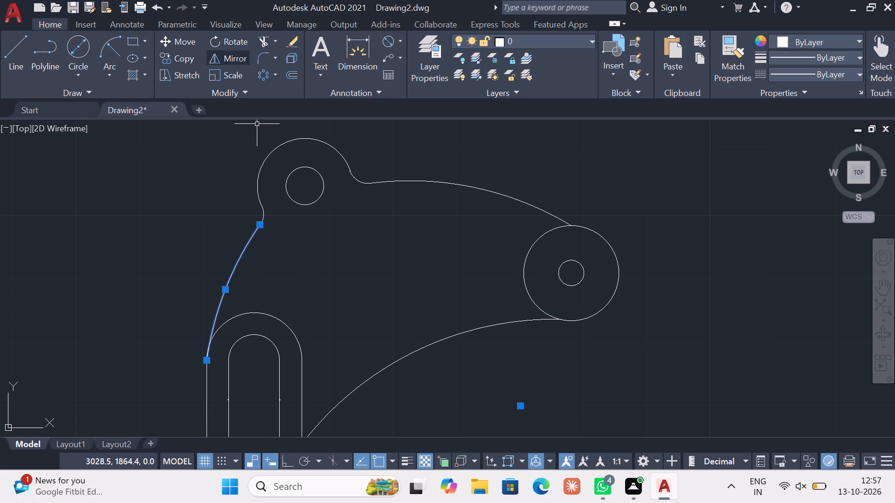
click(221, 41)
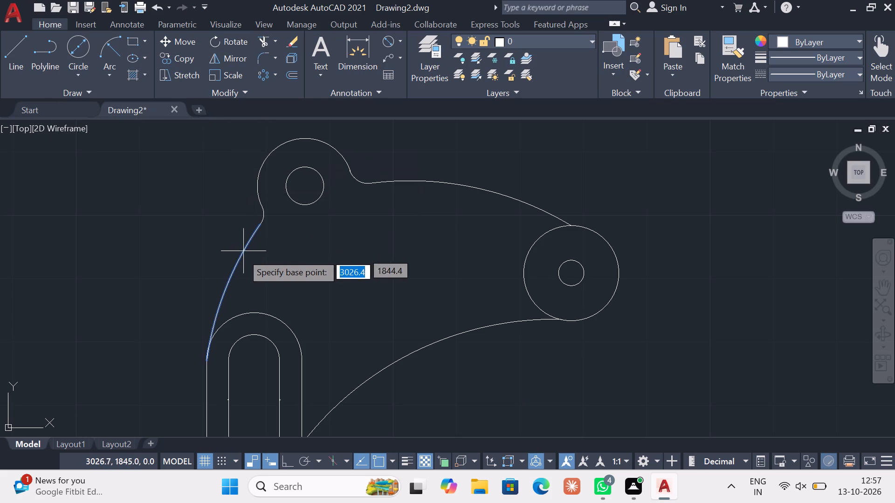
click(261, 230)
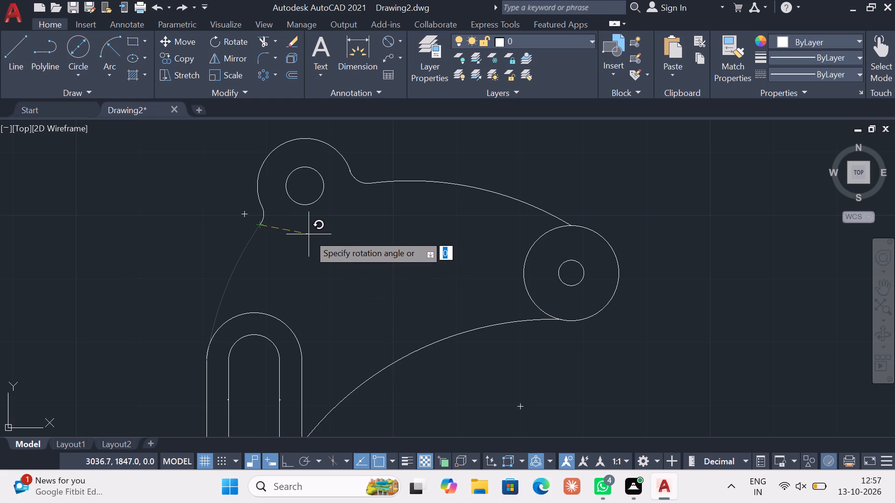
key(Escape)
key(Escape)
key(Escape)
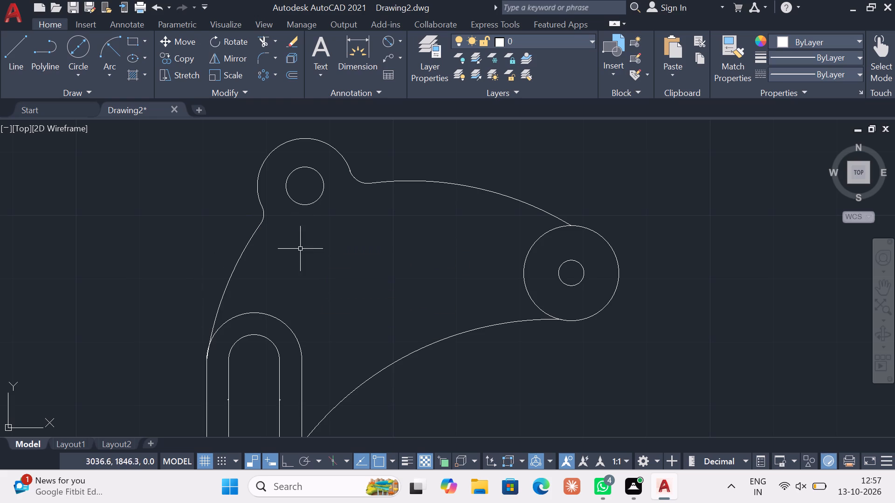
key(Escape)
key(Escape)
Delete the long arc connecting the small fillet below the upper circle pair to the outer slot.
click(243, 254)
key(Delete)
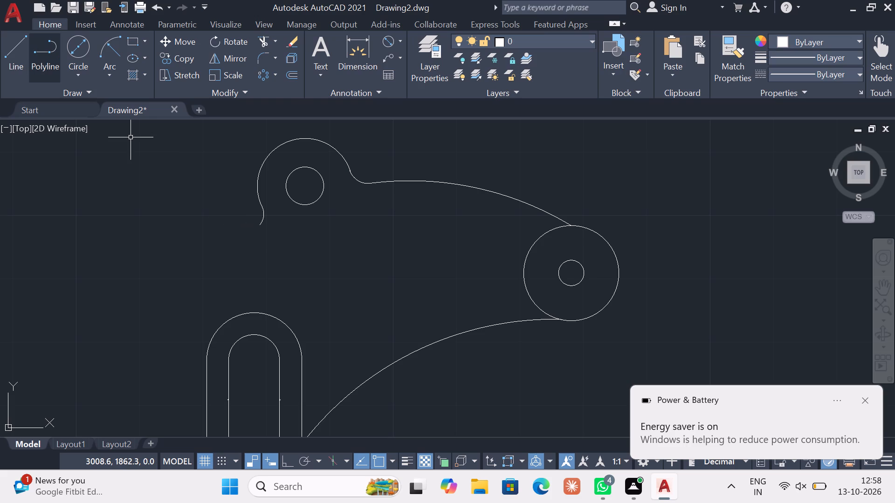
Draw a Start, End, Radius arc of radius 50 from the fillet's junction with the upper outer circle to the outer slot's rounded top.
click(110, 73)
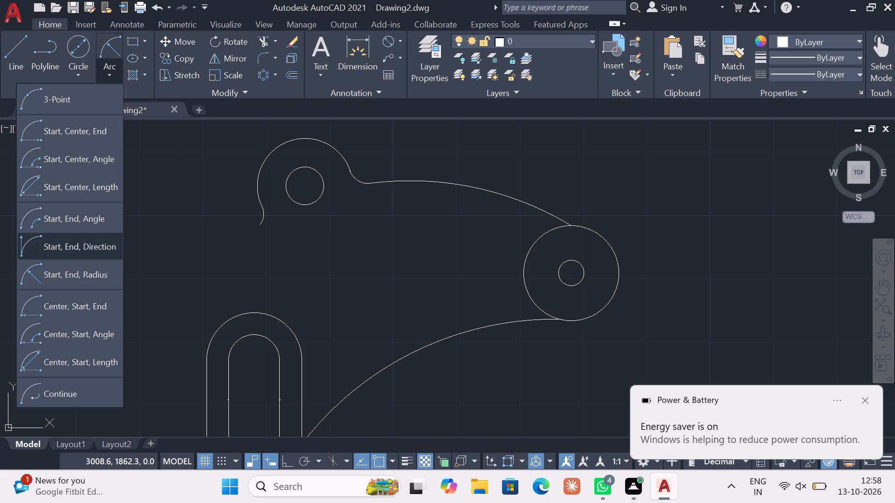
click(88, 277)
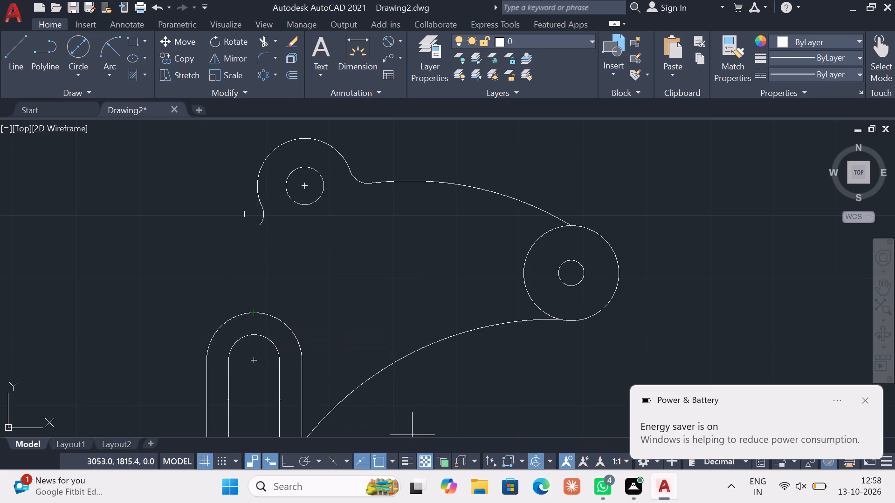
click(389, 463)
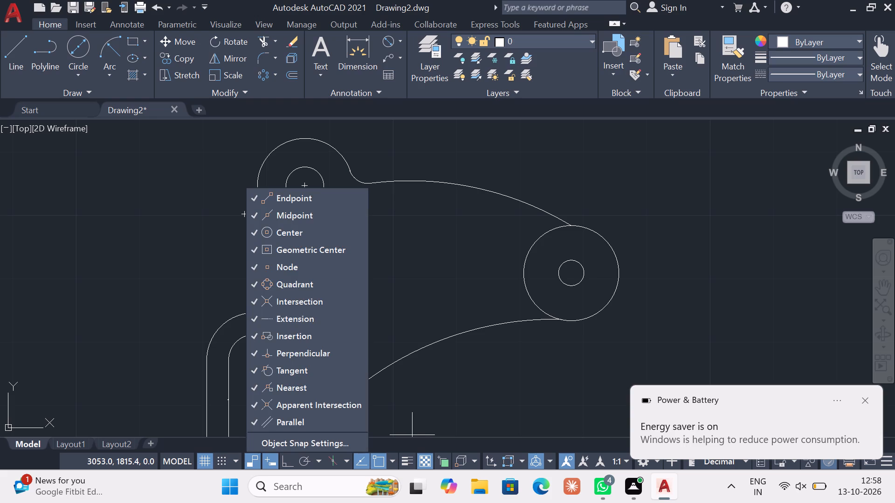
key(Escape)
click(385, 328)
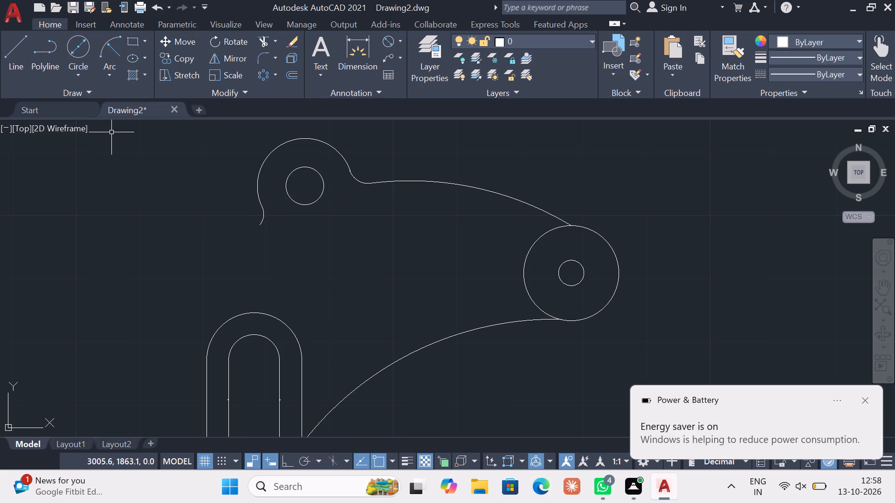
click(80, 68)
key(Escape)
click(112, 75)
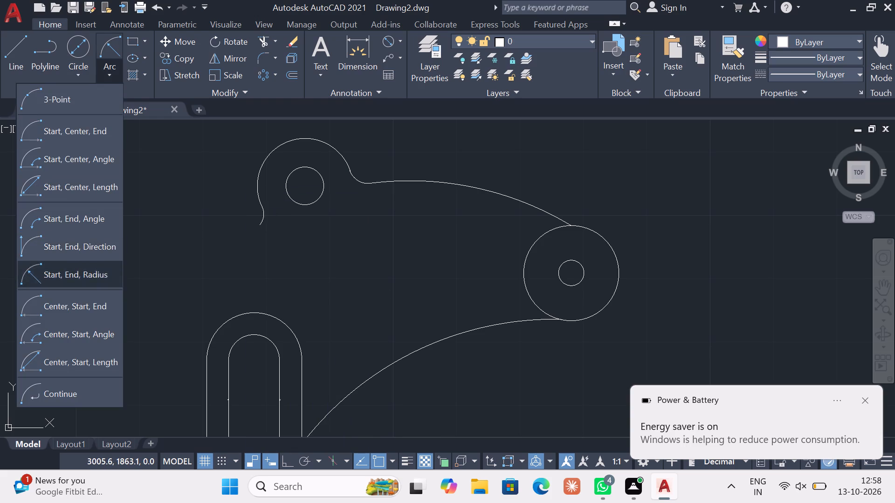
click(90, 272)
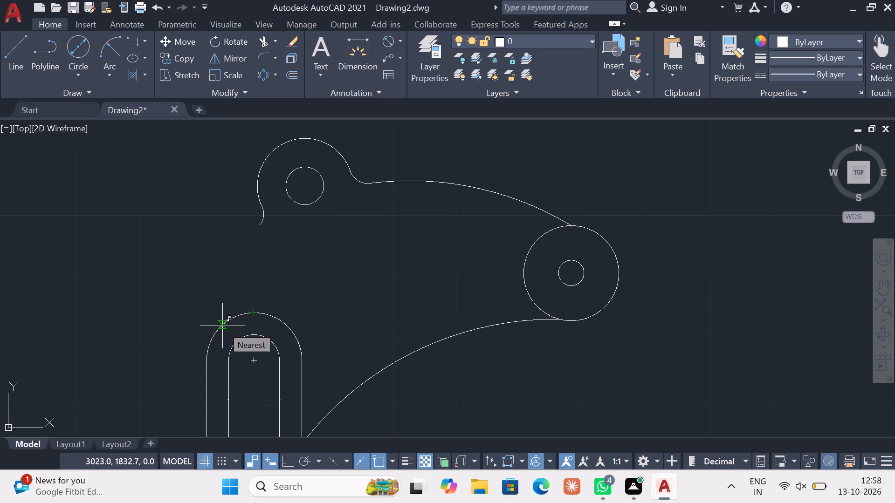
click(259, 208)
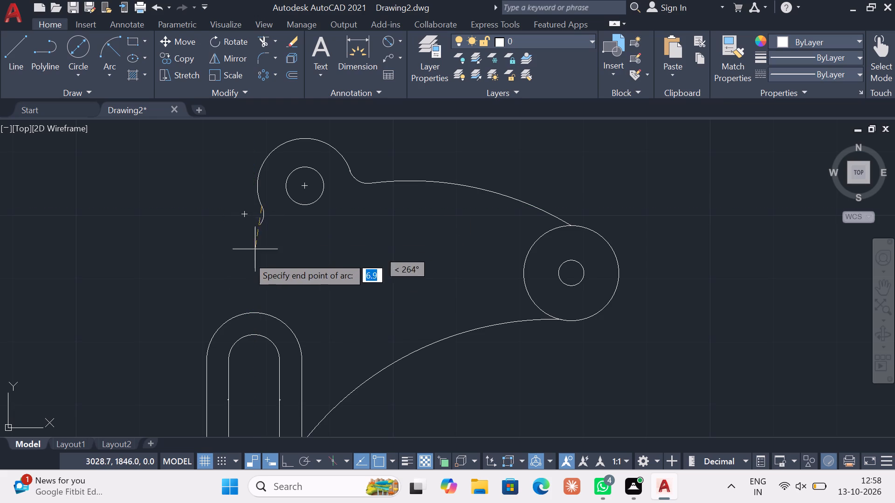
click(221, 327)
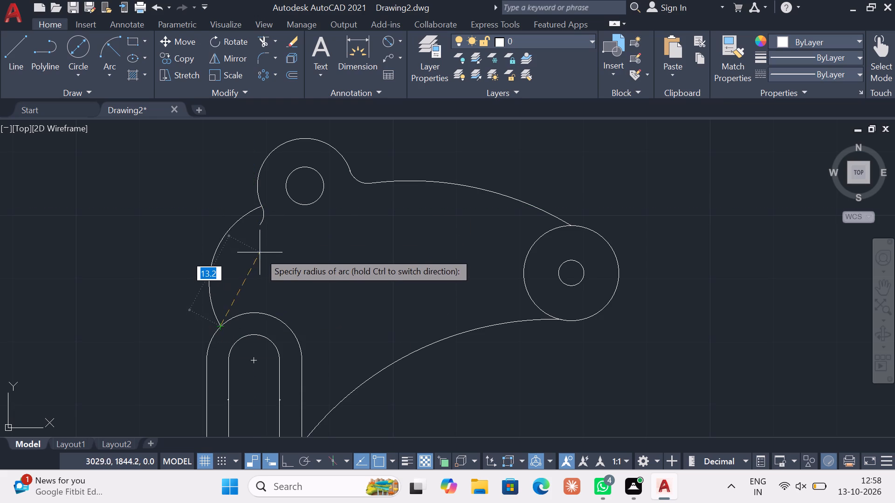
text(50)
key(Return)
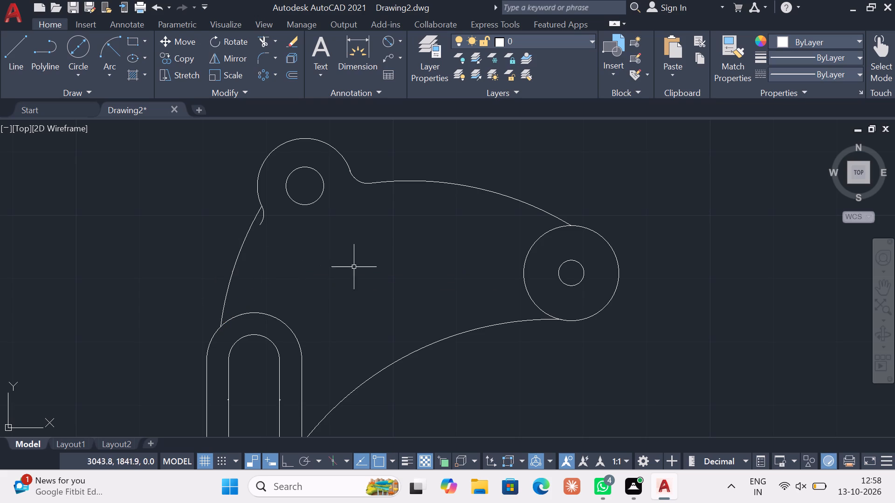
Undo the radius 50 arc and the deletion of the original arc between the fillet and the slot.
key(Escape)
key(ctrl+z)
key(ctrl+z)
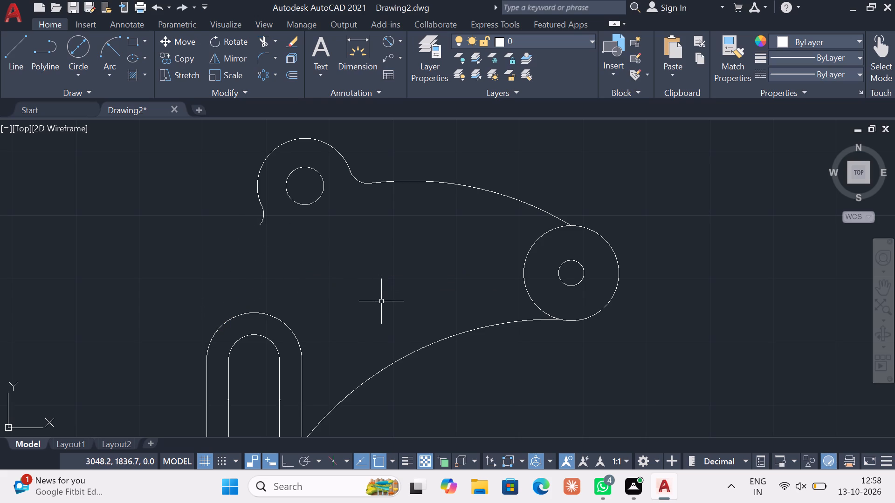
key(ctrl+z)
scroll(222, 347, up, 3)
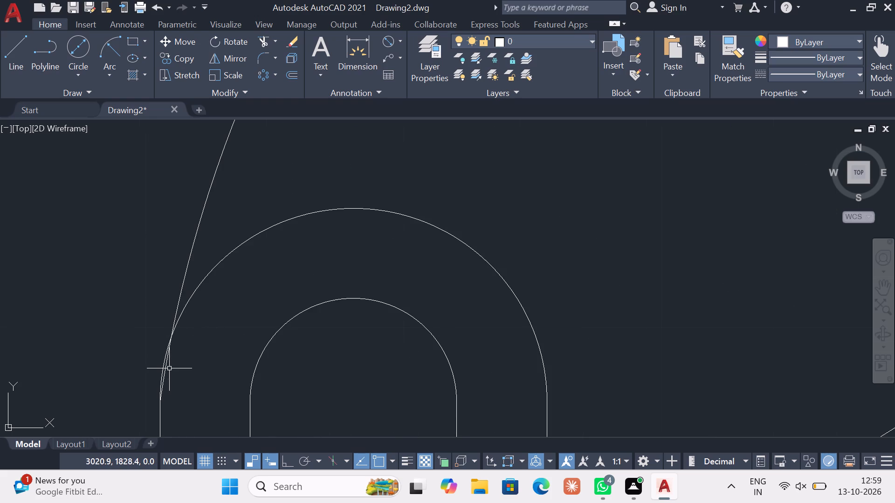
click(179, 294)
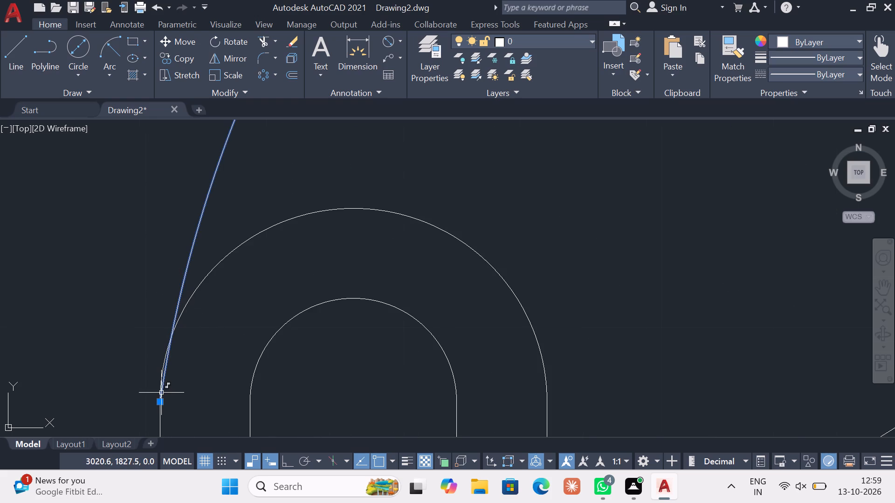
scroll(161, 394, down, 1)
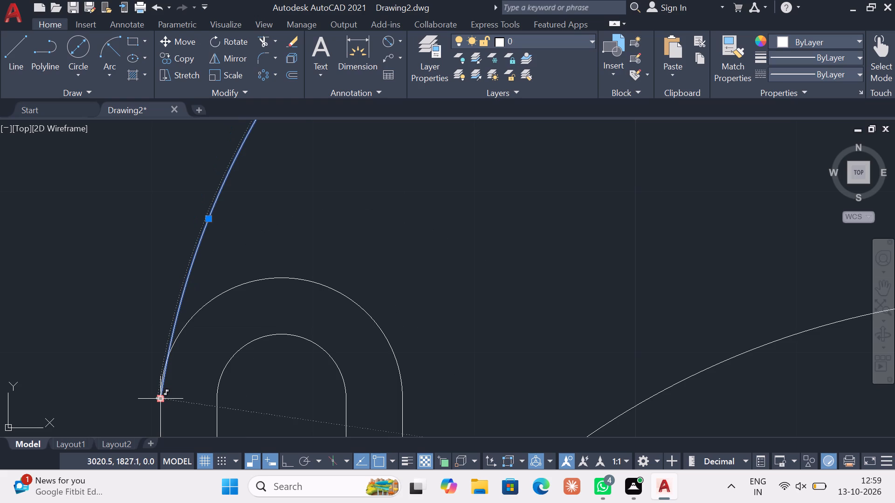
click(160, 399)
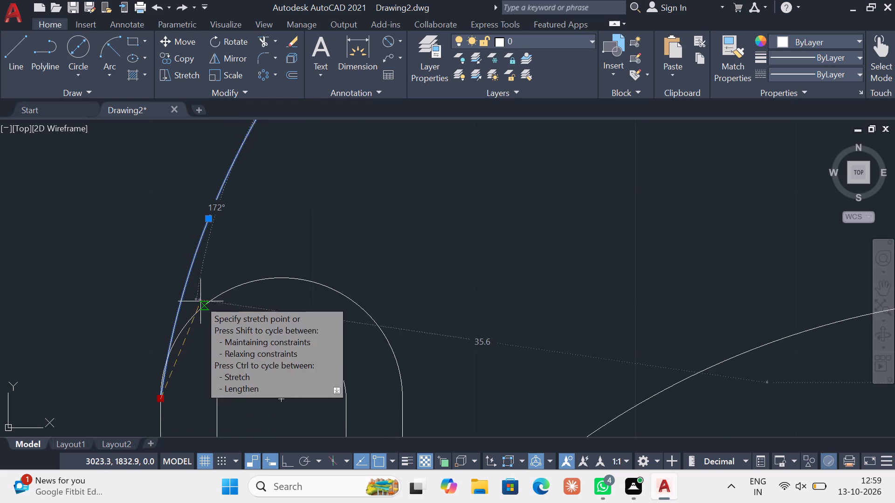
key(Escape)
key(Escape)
Delete the long arc running from the small fillet under the upper circle pair to the outer slot.
scroll(191, 381, down, 1)
click(195, 296)
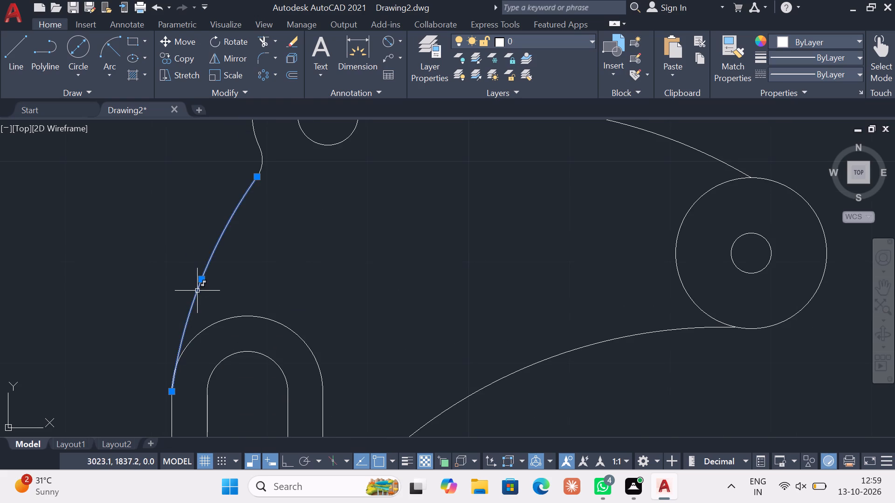
key(Delete)
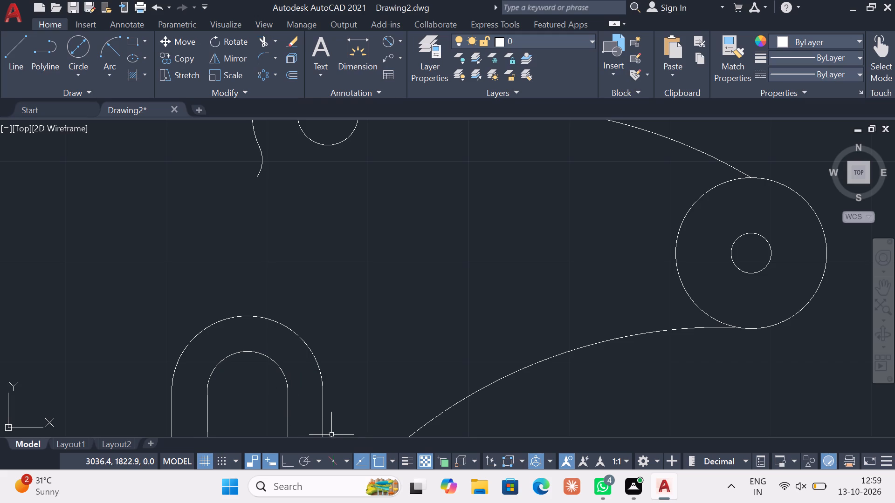
Turn off all running object snap modes except Tangent.
click(393, 458)
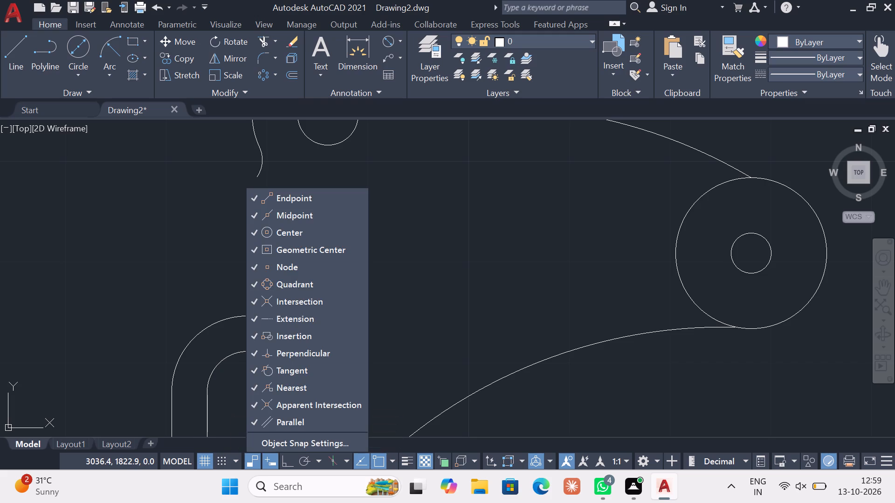
key(Escape)
click(447, 372)
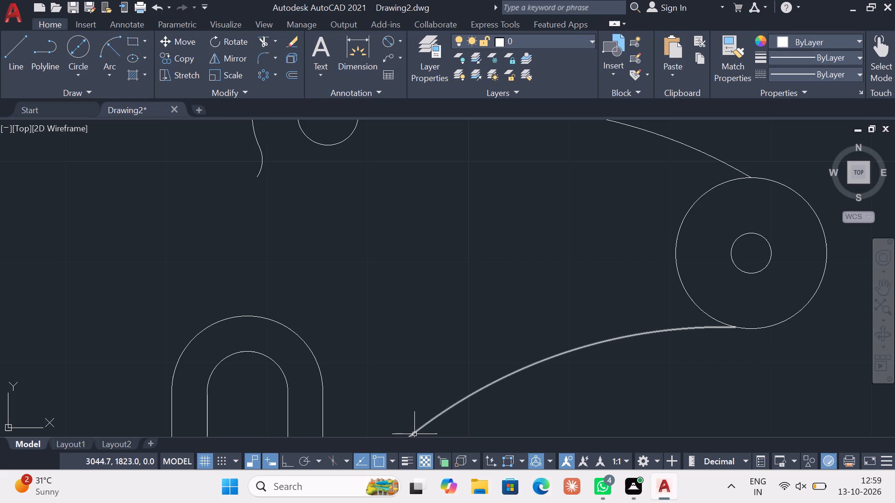
click(394, 466)
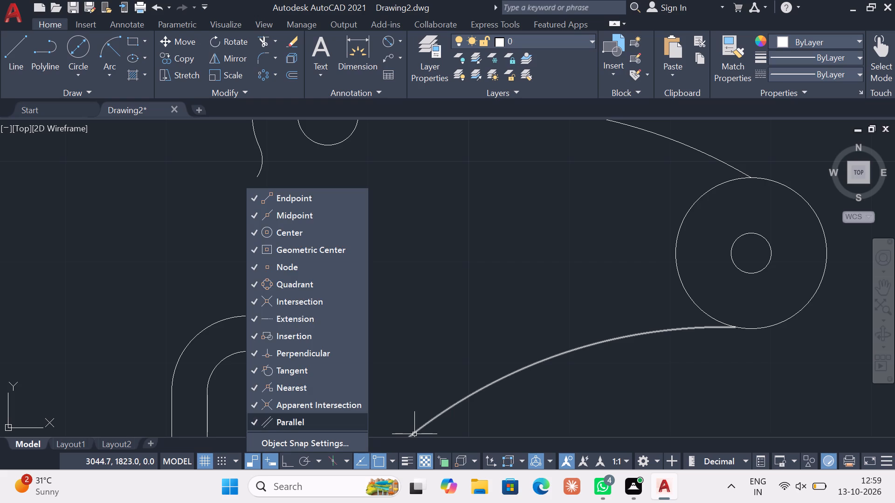
click(330, 422)
click(330, 415)
click(330, 397)
click(317, 418)
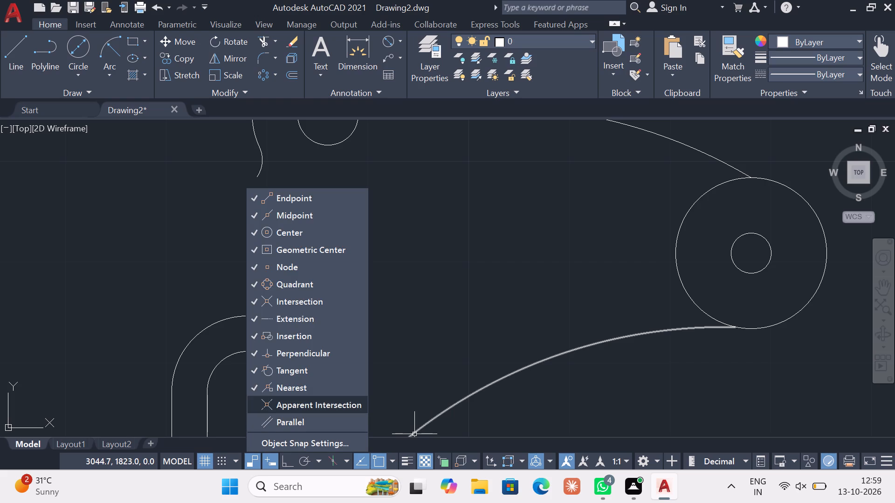
click(321, 394)
click(331, 351)
click(312, 326)
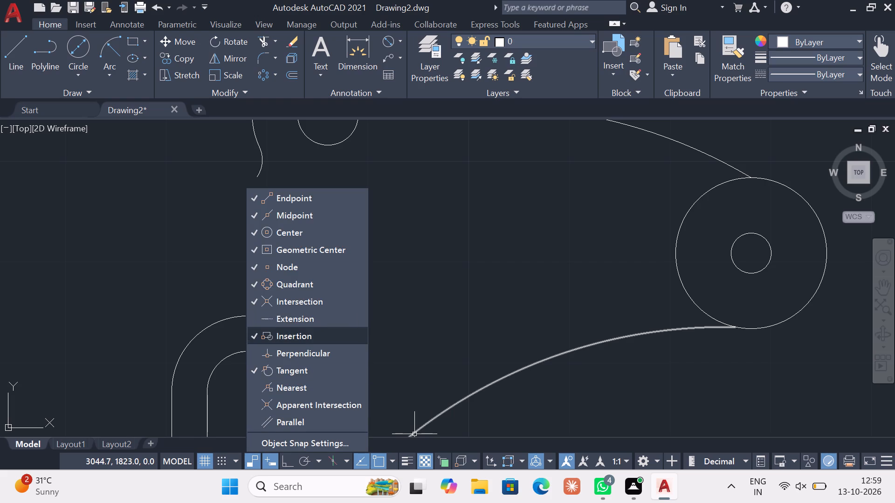
click(303, 337)
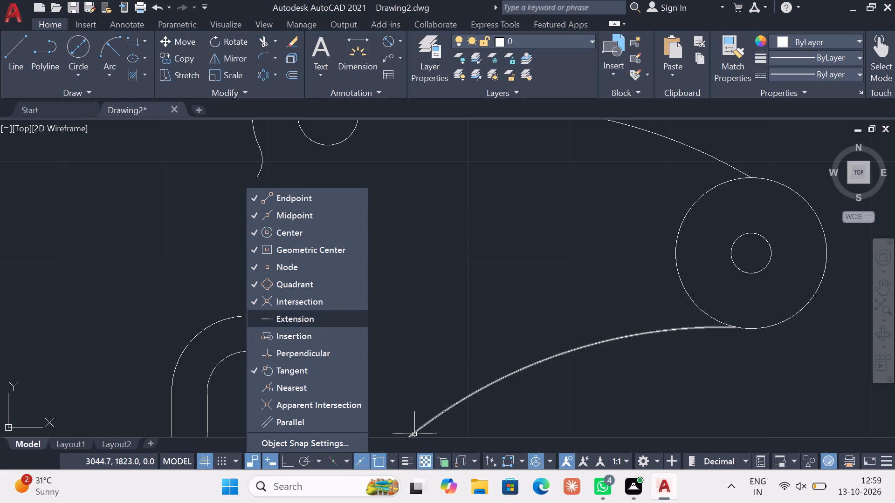
click(265, 298)
double_click(270, 286)
click(280, 271)
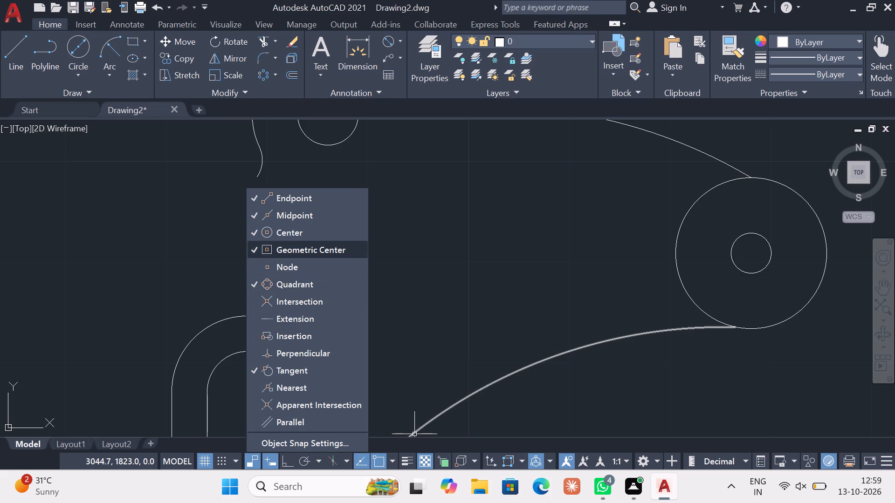
click(298, 253)
double_click(279, 289)
click(310, 234)
click(313, 214)
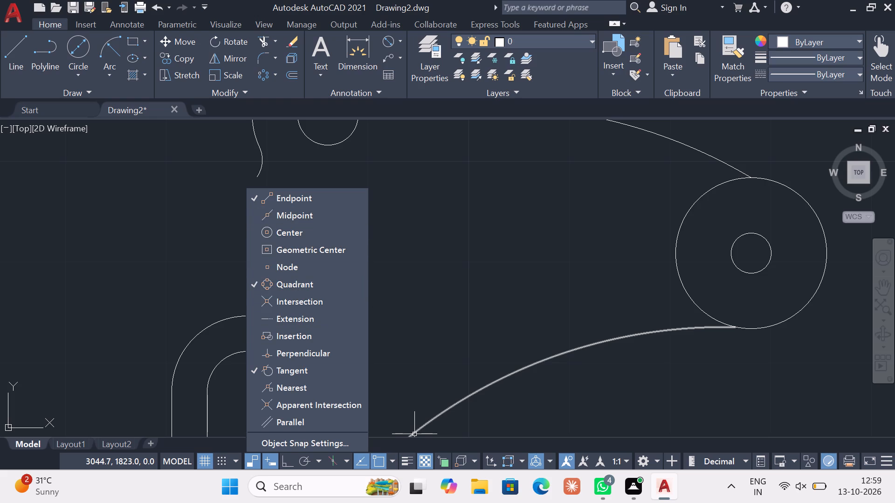
click(314, 184)
click(391, 461)
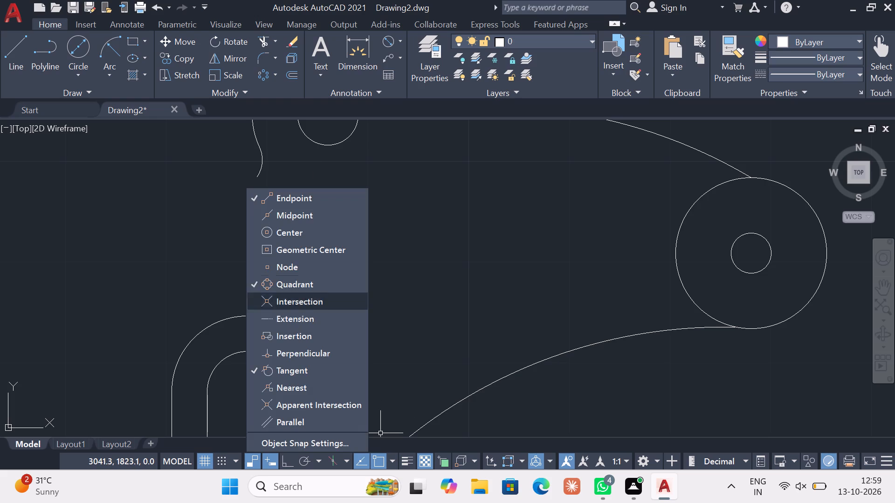
click(298, 289)
click(316, 201)
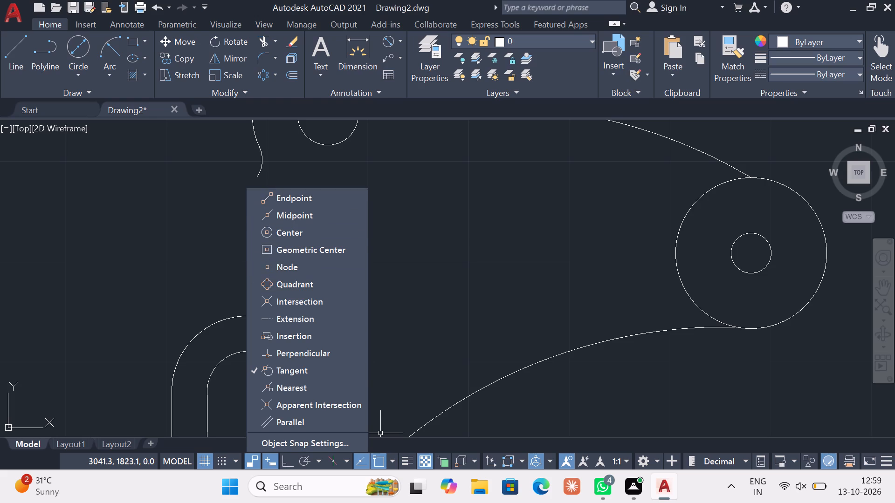
click(497, 269)
key(Escape)
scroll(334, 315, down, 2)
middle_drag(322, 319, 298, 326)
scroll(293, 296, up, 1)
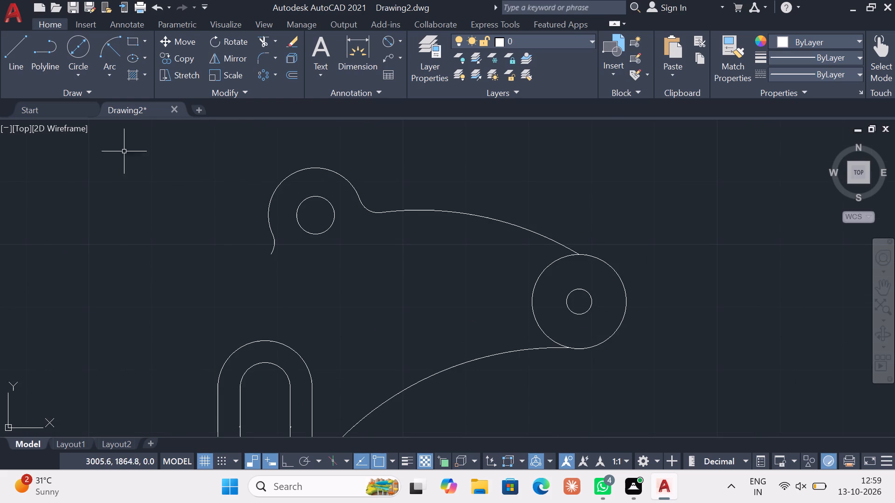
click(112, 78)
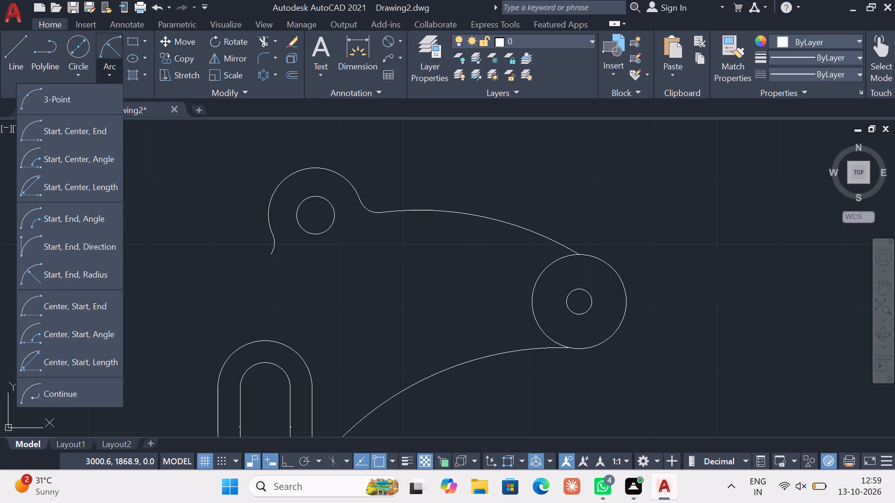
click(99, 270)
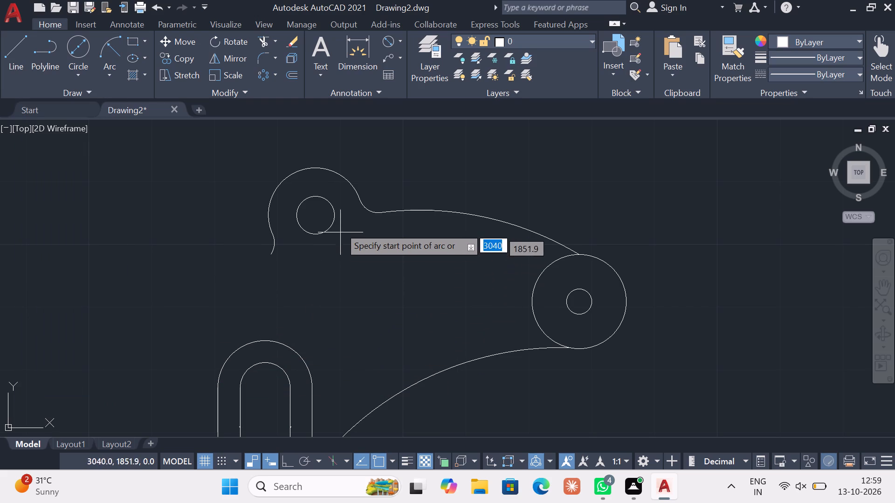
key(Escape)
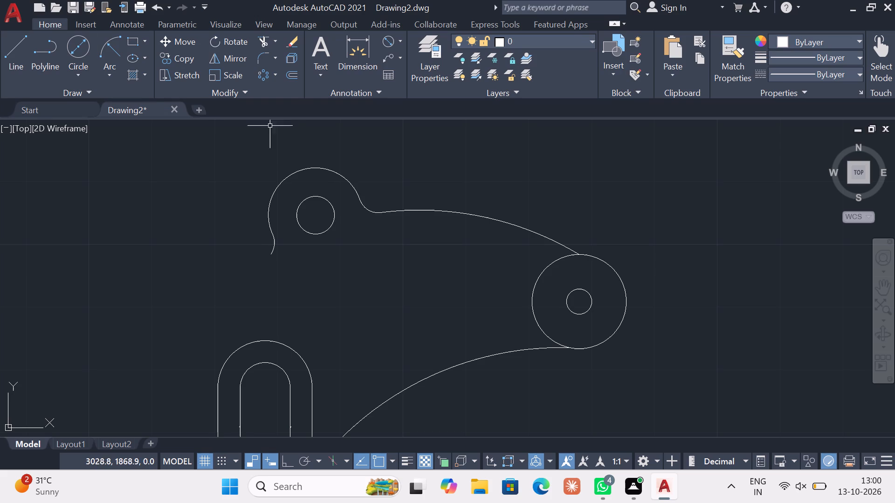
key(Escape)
Undo the recent edits back to the full upper outer circle with its chord line and the untrimmed lower arc.
key(ctrl+z)
key(ctrl+z)
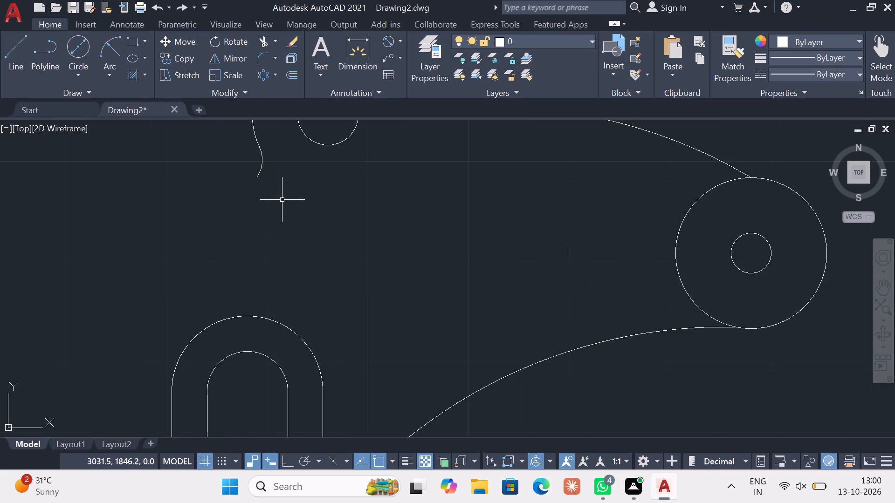
key(ctrl+z)
key(ctrl+z)
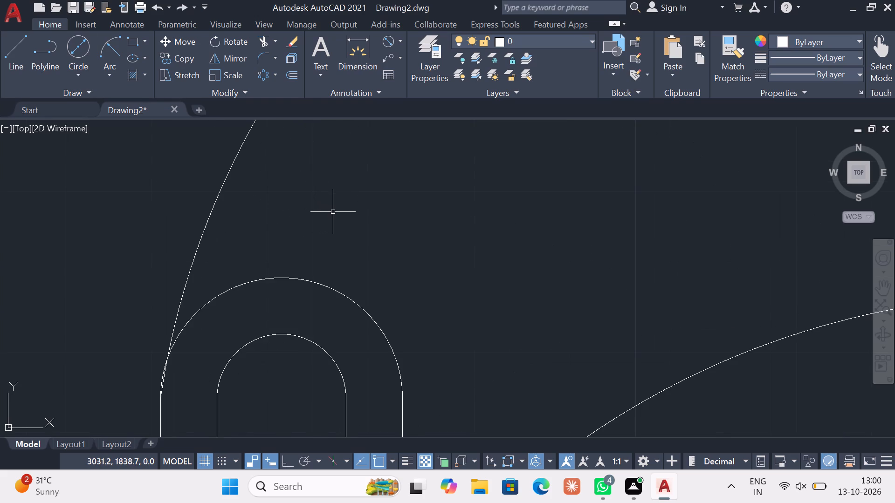
key(ctrl+z)
key(ctrl+z)
key(ctrl+z)
key(ctrl+z)
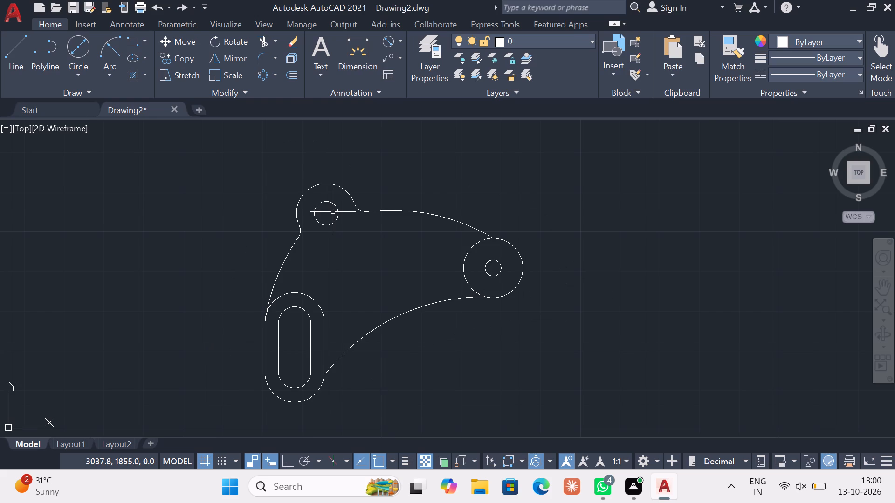
key(ctrl+z)
key(ctrl+z)
key(ctrl+z)
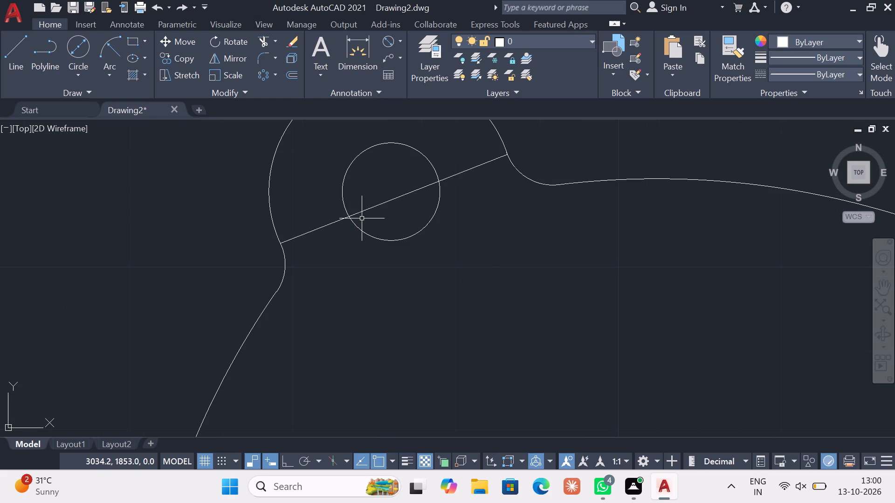
key(ctrl+z)
scroll(413, 245, down, 4)
middle_drag(424, 256, 391, 251)
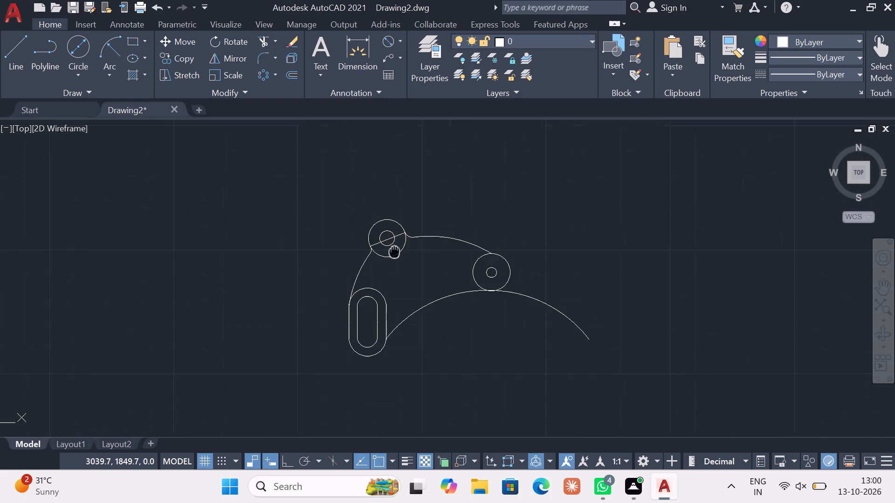
middle_drag(391, 251, 376, 246)
scroll(351, 257, up, 2)
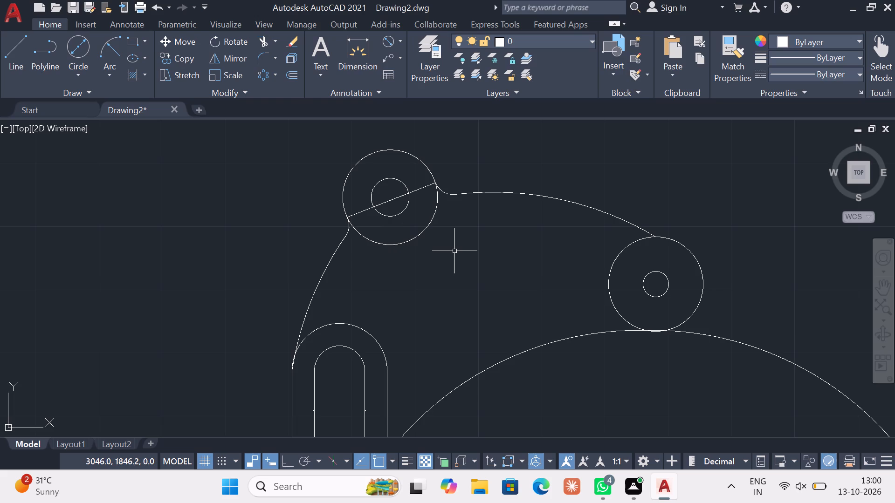
key(Escape)
Delete the long arc connecting the small fillet under the upper circle pair to the outer slot.
click(312, 295)
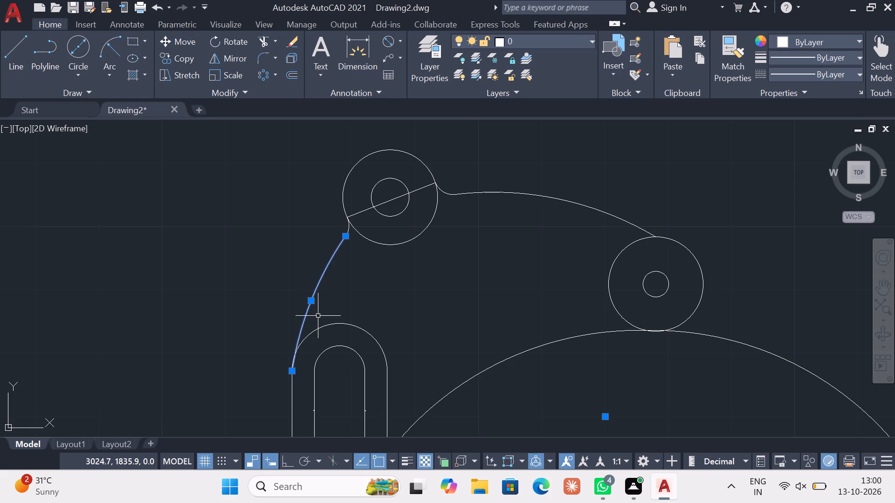
key(Delete)
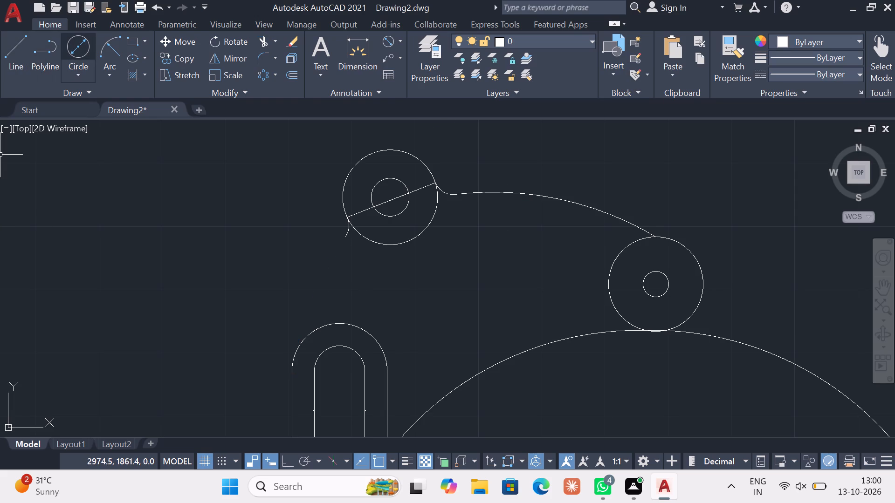
Start a Start, End, Radius arc and turn off all running object snap modes except Tangent.
click(105, 65)
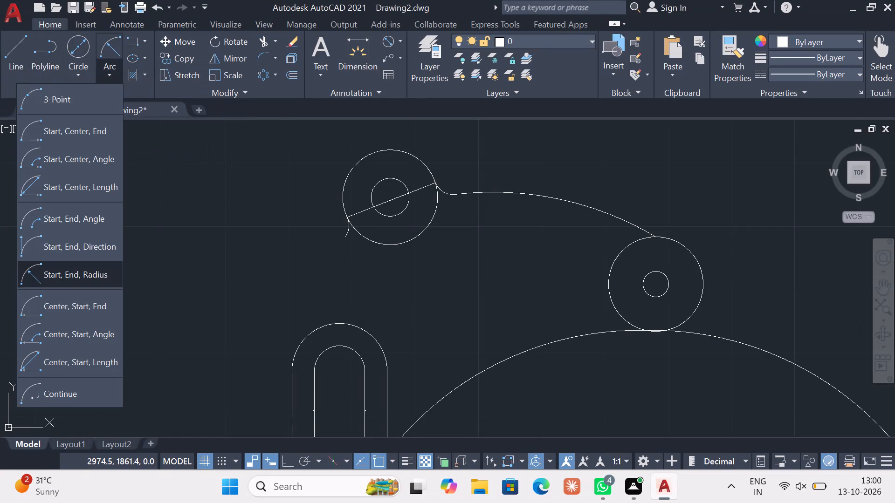
click(83, 274)
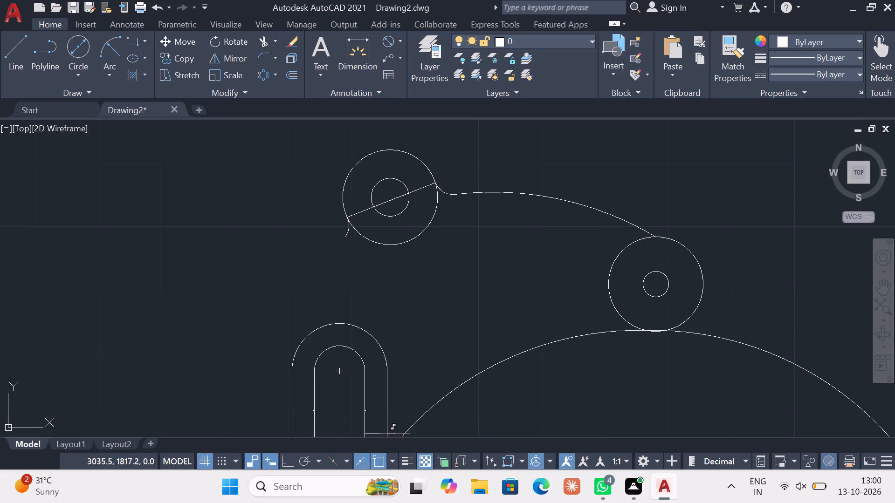
double_click(390, 461)
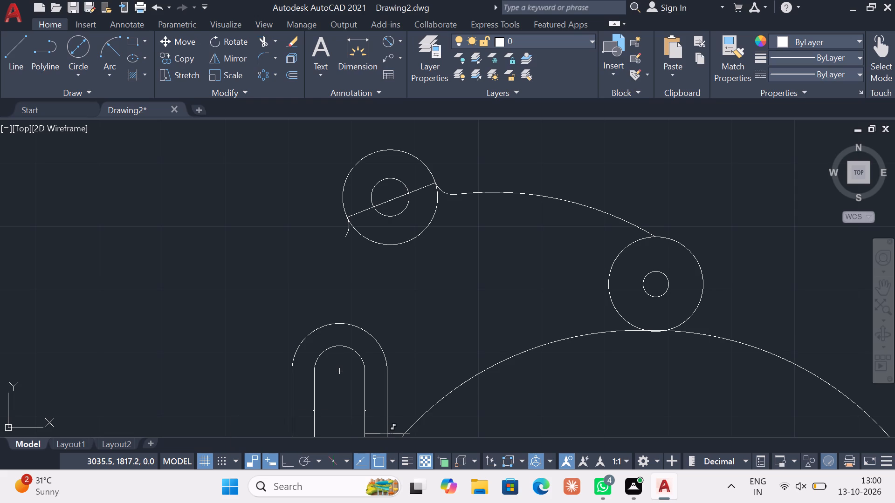
double_click(391, 461)
click(391, 461)
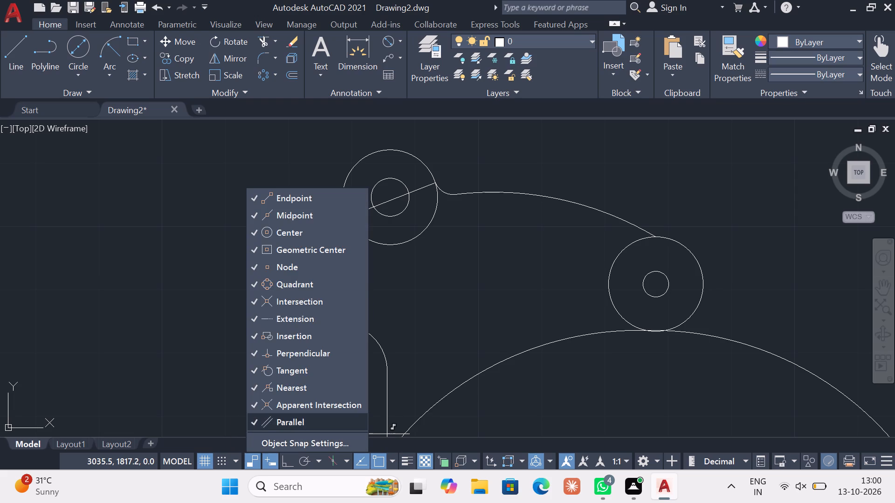
double_click(309, 405)
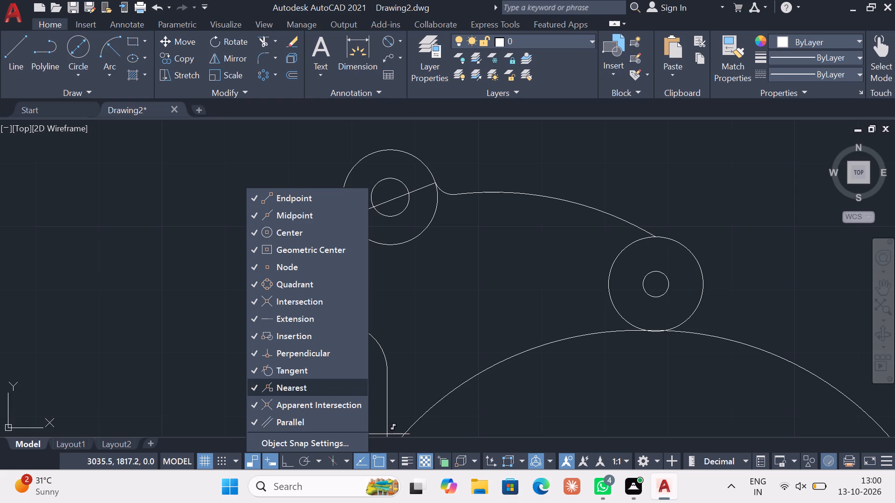
double_click(252, 404)
click(252, 387)
click(295, 403)
click(296, 432)
click(304, 416)
click(336, 348)
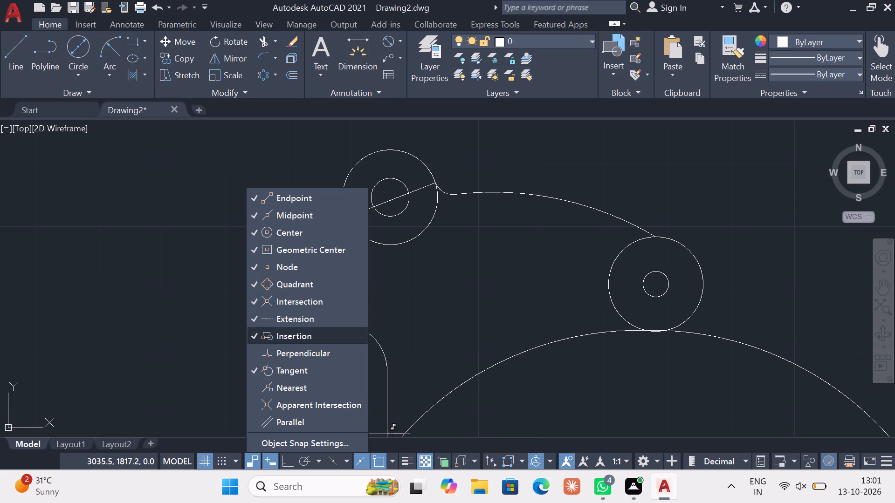
click(339, 337)
click(346, 324)
click(348, 305)
click(352, 286)
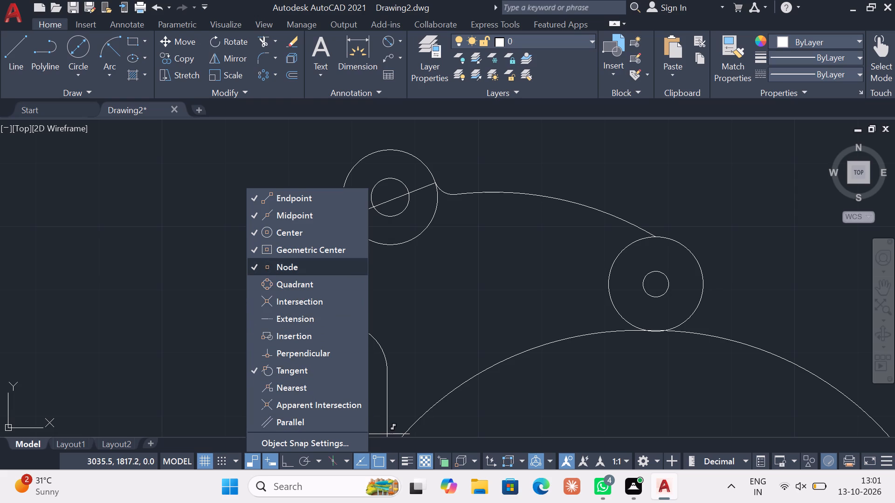
click(346, 263)
click(343, 248)
click(336, 227)
click(336, 219)
click(333, 192)
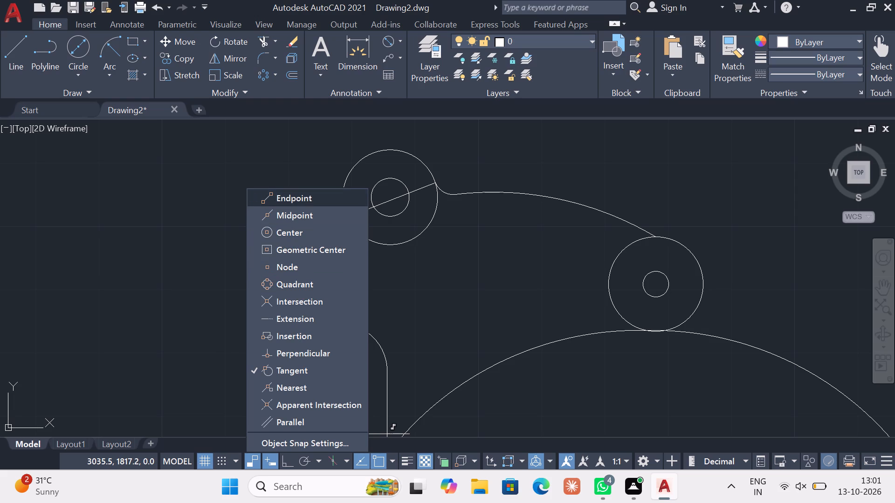
click(513, 154)
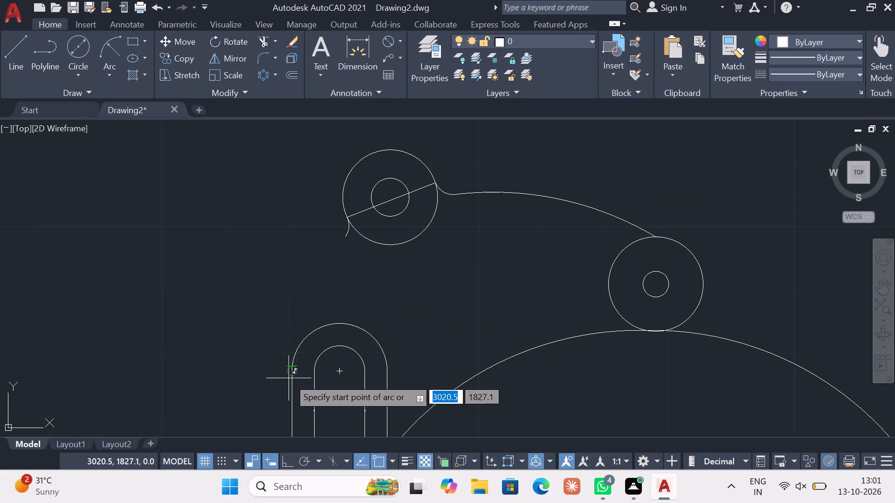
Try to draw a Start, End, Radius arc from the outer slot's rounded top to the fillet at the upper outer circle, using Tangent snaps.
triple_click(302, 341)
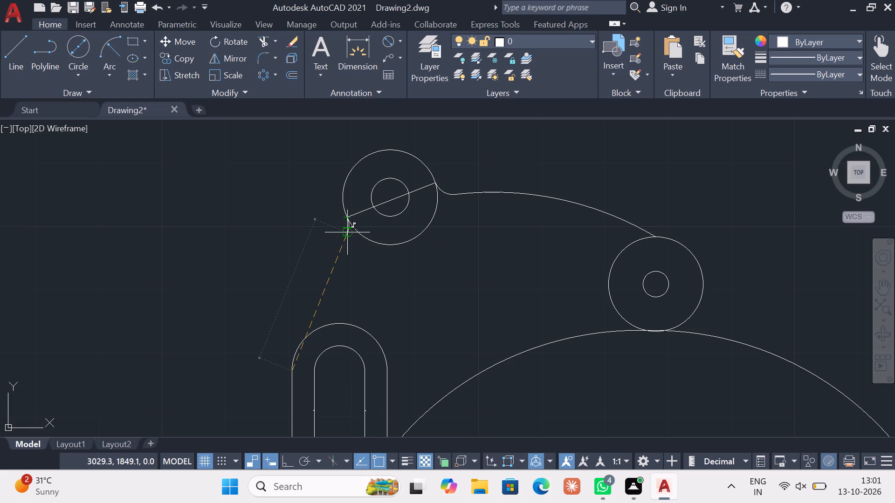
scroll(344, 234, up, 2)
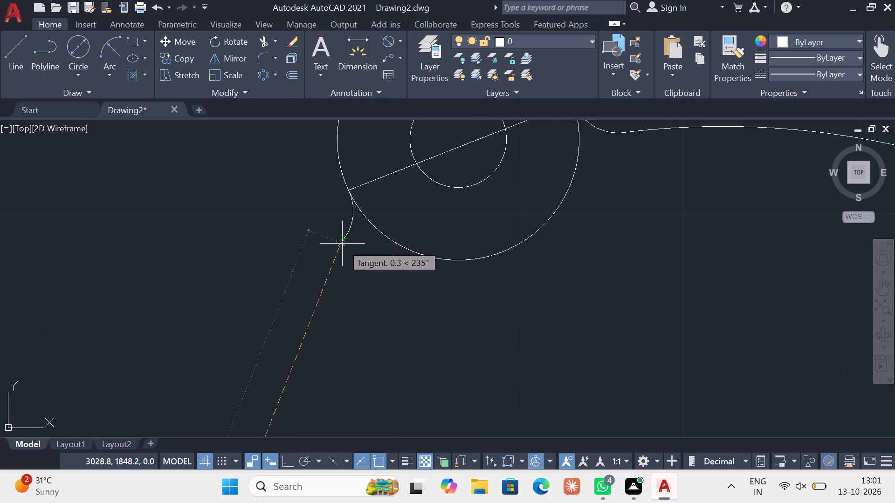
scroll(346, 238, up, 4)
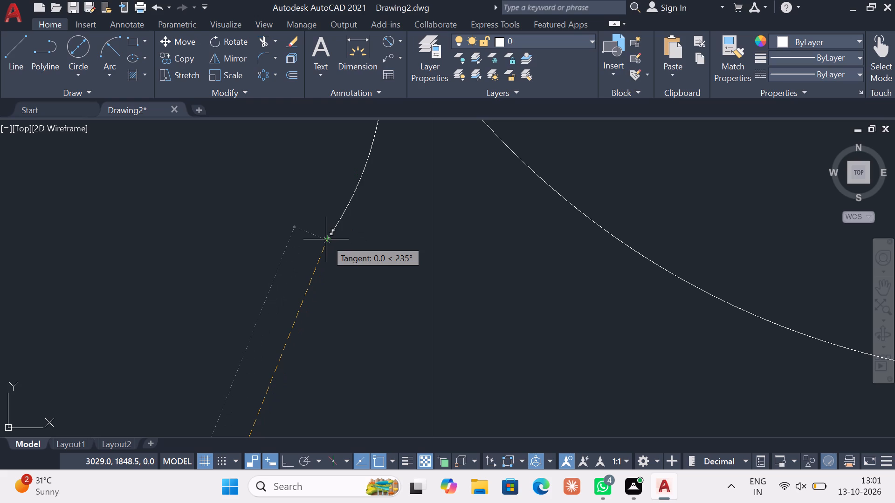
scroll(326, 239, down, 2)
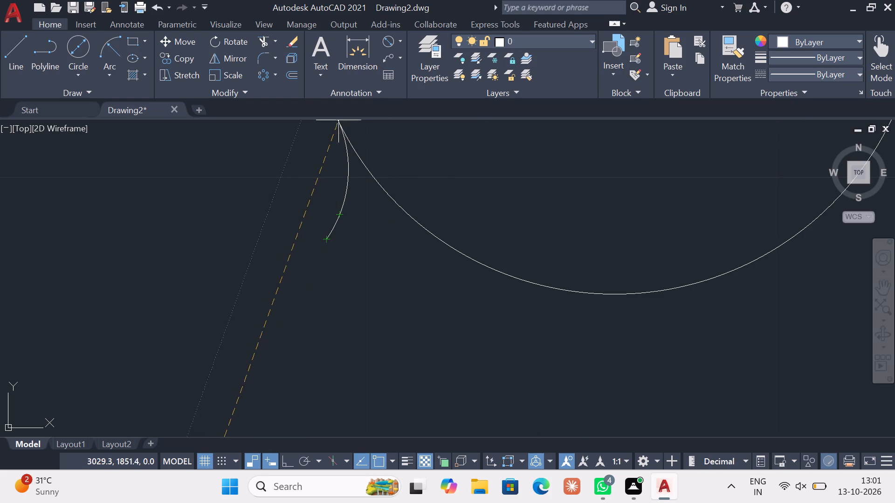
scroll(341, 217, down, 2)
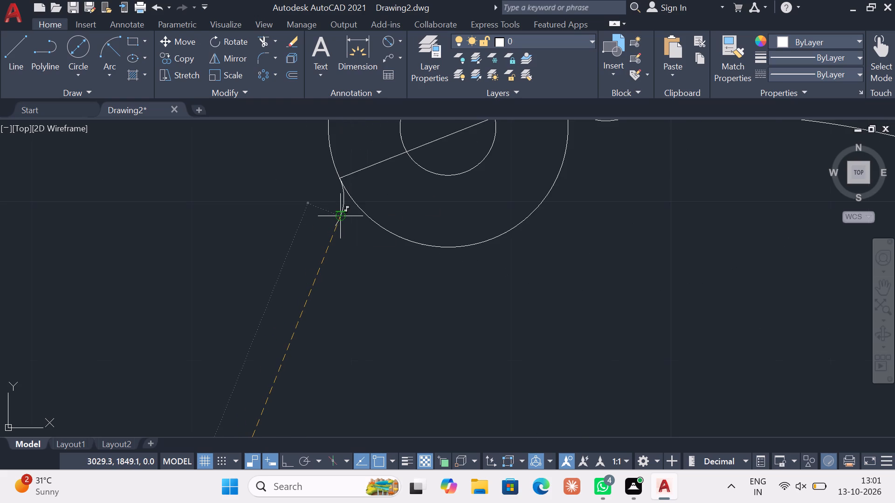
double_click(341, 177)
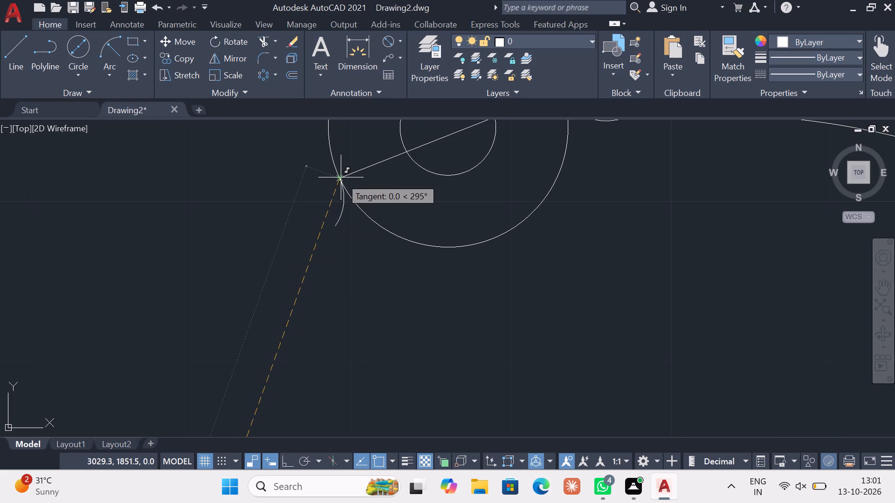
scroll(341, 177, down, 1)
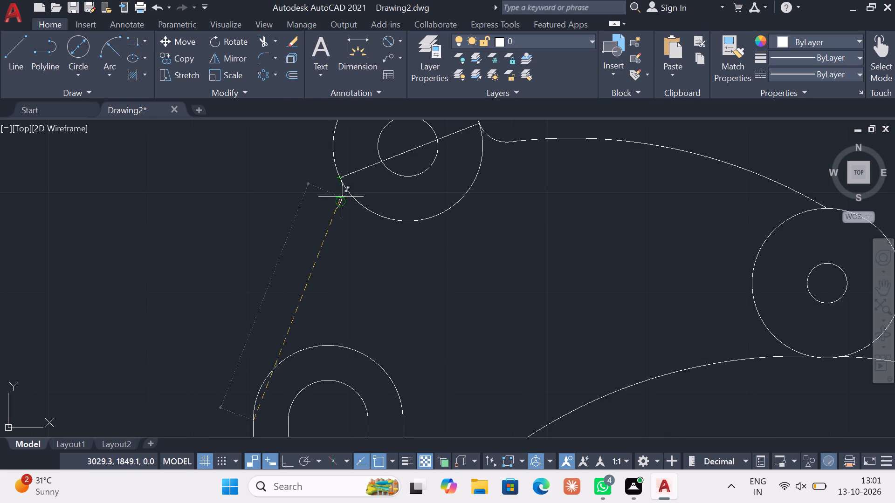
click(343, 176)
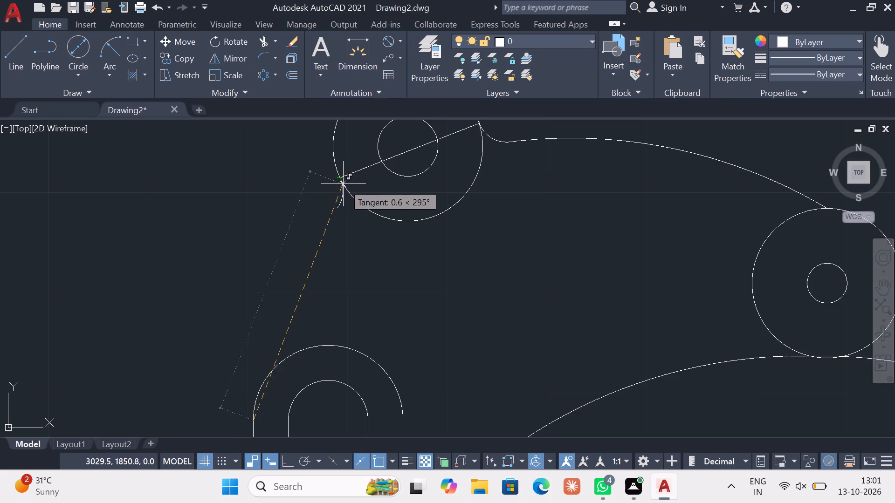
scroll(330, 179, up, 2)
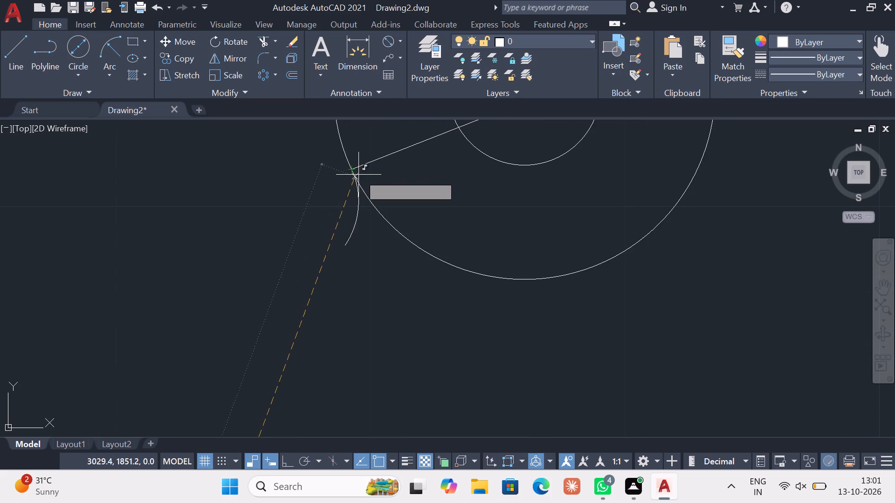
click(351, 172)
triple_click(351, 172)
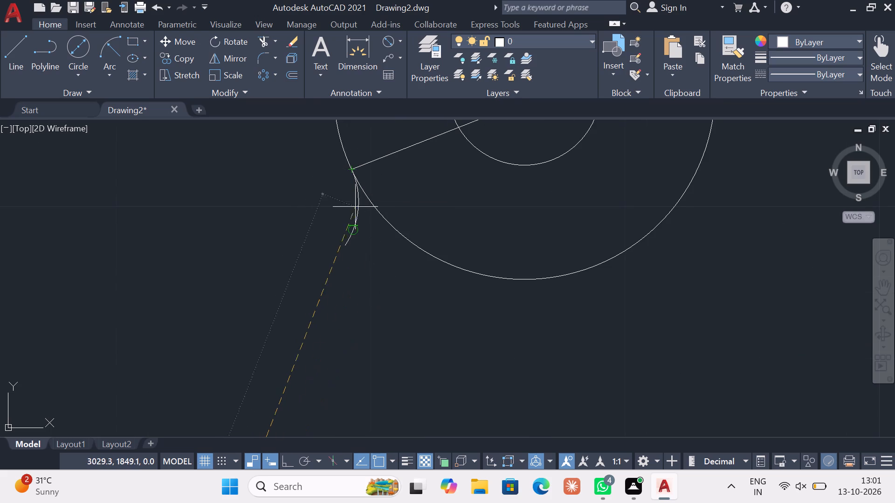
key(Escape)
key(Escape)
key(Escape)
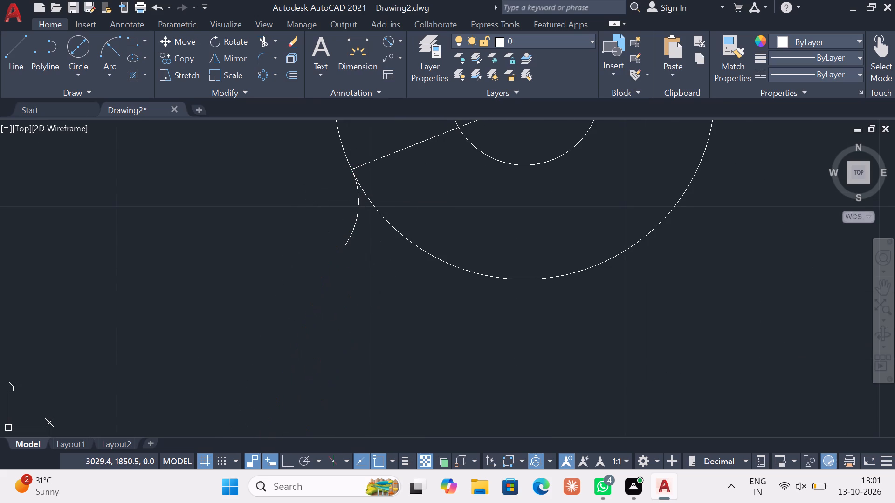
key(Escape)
Delete the small fillet arc on the slot side of the upper outer circle.
click(358, 248)
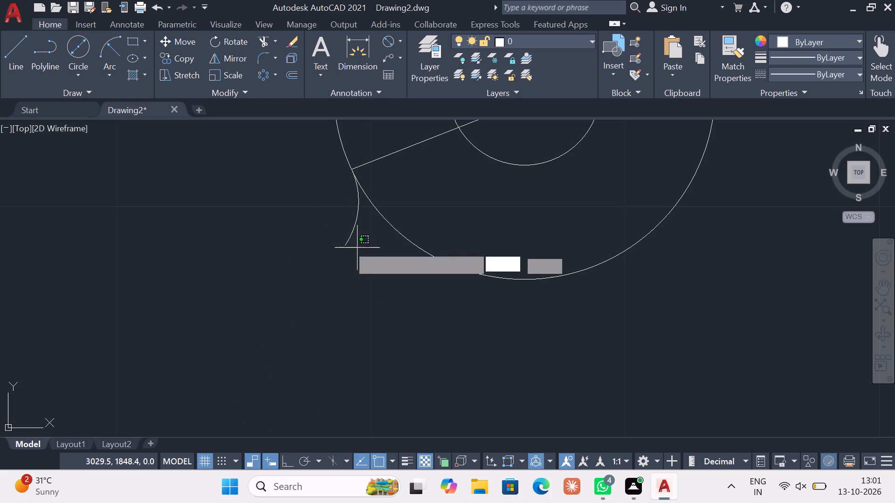
click(329, 235)
key(Delete)
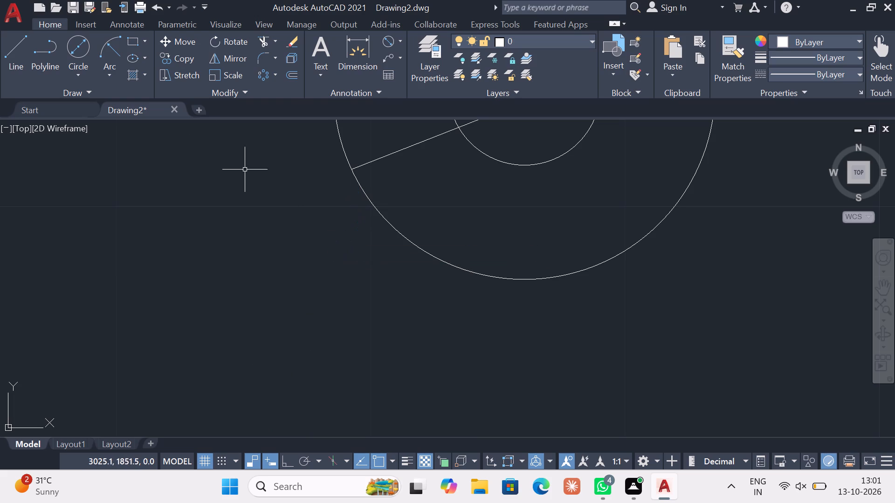
Draw a Start, End, Radius arc from the underside of the upper outer circle to the outer slot's rounded top, with radius 50.
click(118, 73)
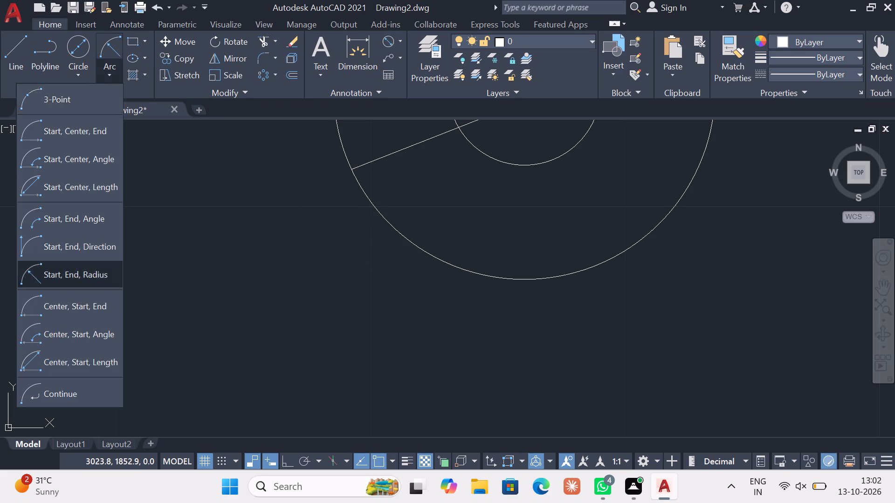
scroll(275, 322, down, 3)
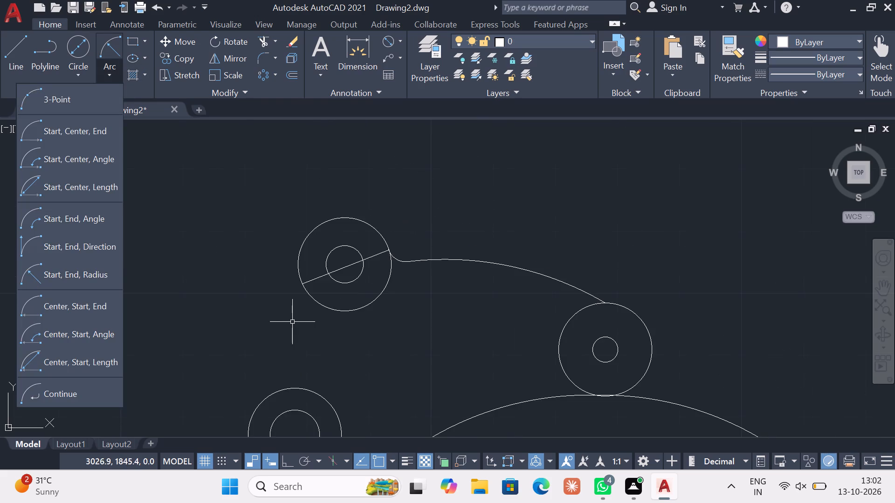
scroll(317, 285, up, 2)
click(80, 273)
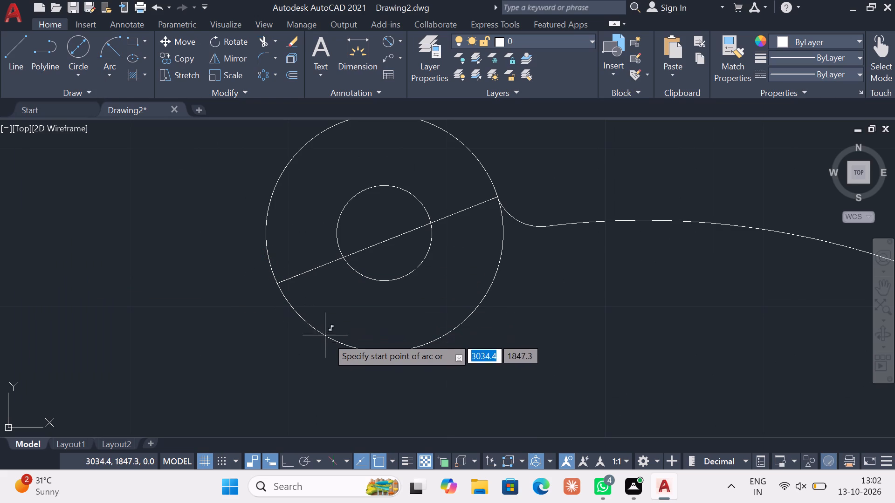
click(365, 349)
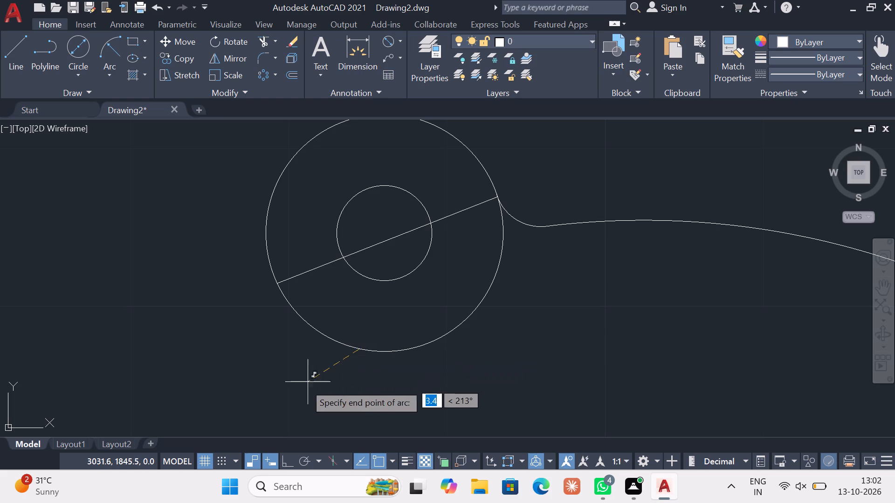
middle_drag(302, 385, 347, 163)
scroll(317, 241, down, 1)
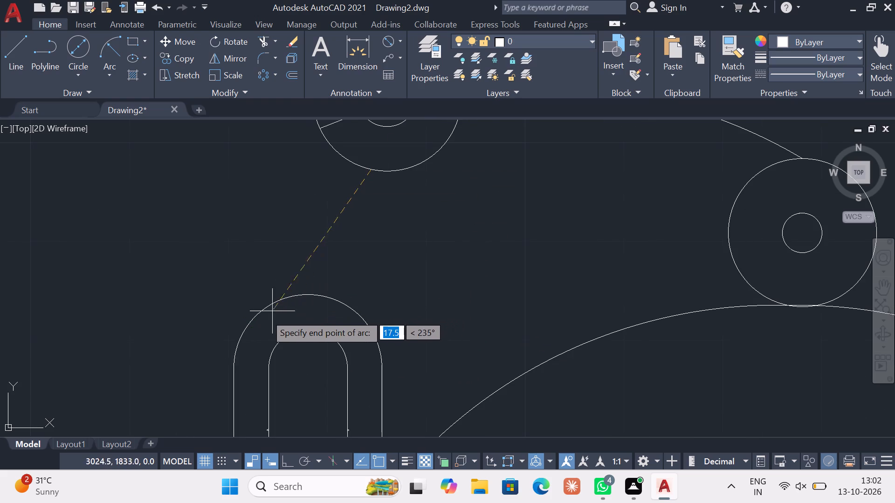
double_click(247, 325)
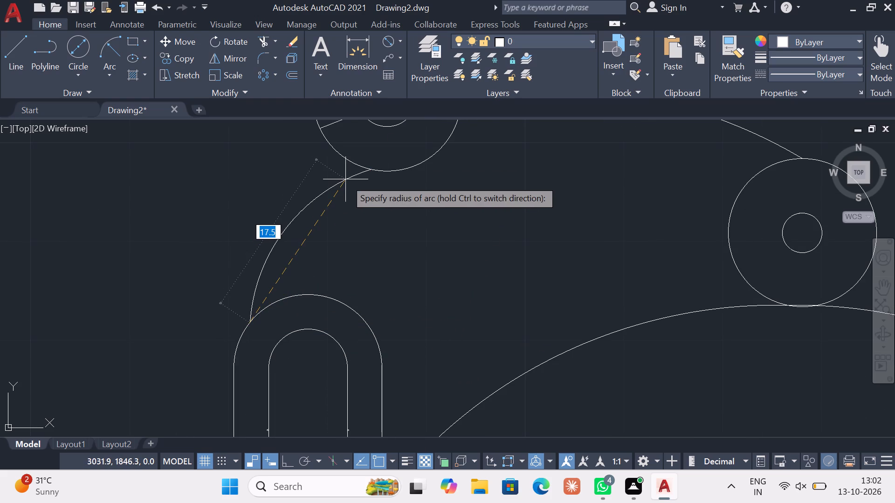
text(50)
key(Return)
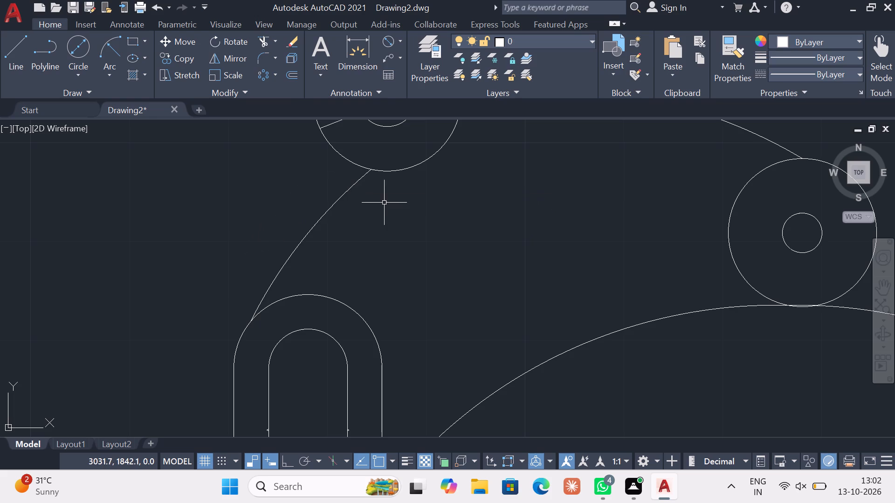
Fillet the new connecting arc and the upper outer circle with radius 3 on the slot side.
scroll(389, 200, down, 2)
middle_drag(388, 200, 372, 246)
scroll(357, 240, up, 2)
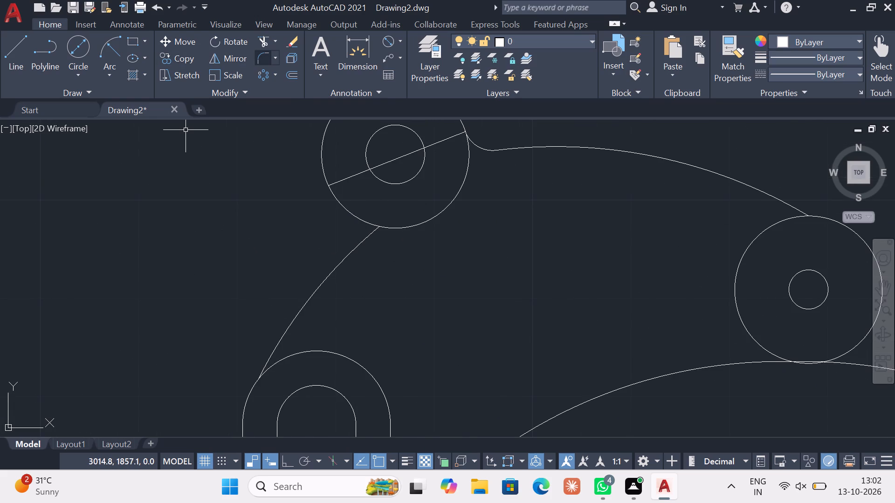
click(262, 59)
key(r)
key(Return)
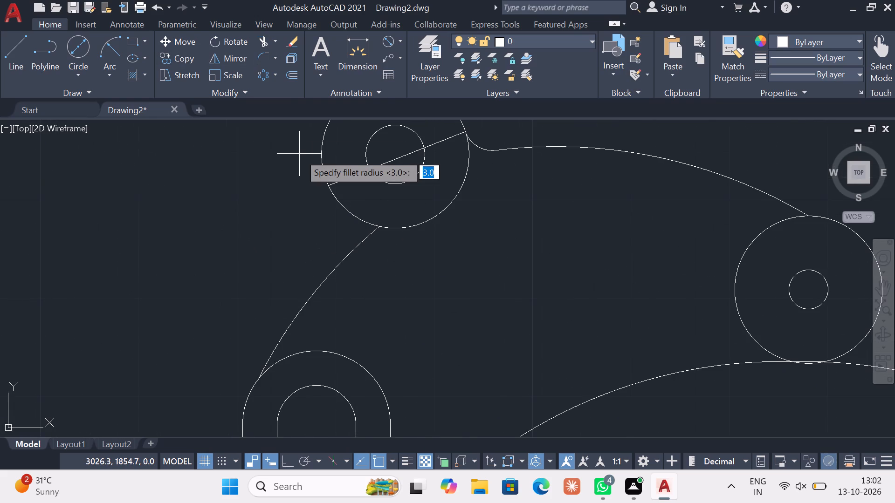
key(3)
key(Return)
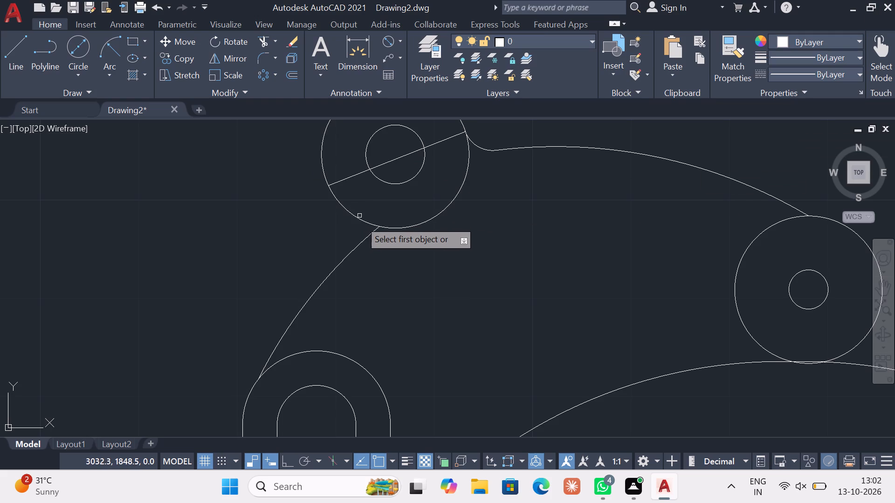
click(372, 236)
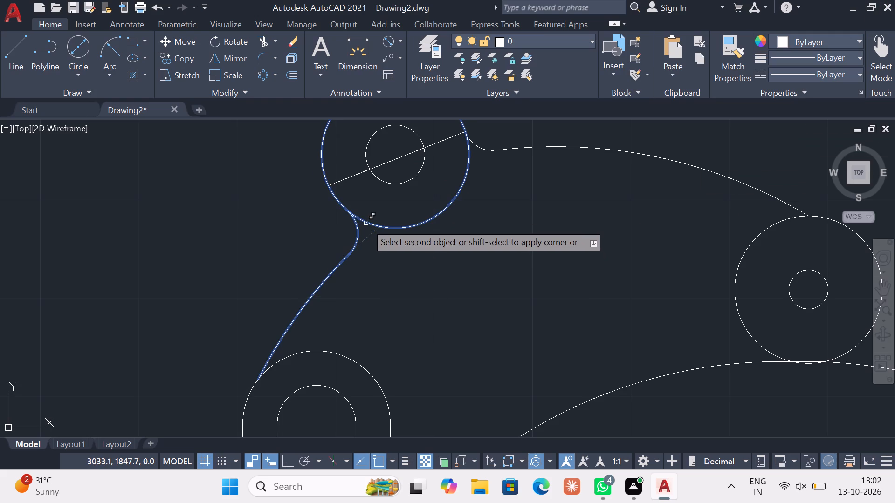
click(366, 223)
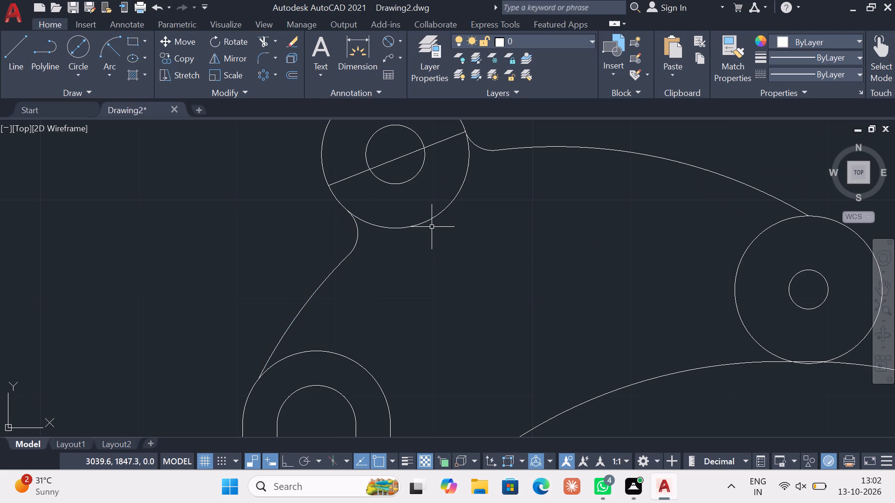
key(Escape)
Trim away the part of the upper outer circle lying inside the profile between its two fillets.
click(267, 40)
click(425, 221)
key(Escape)
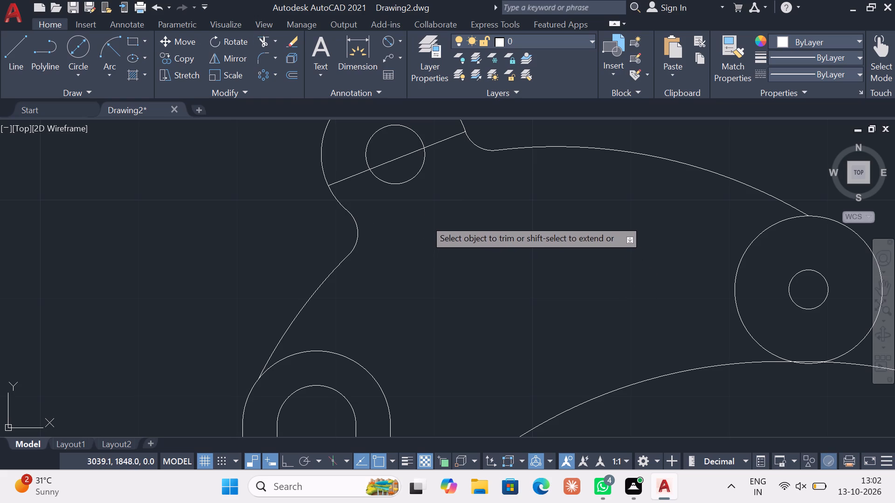
scroll(426, 225, down, 2)
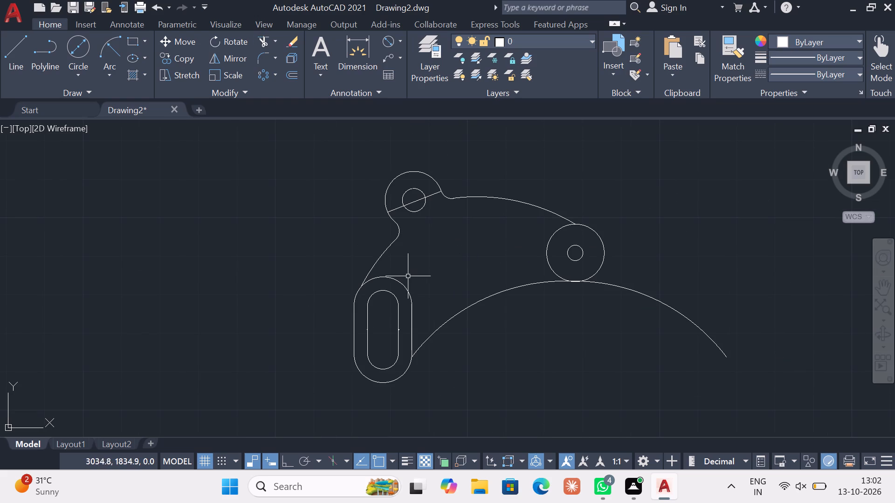
key(Escape)
Delete the slanted line running across the upper circle pair.
scroll(434, 203, up, 2)
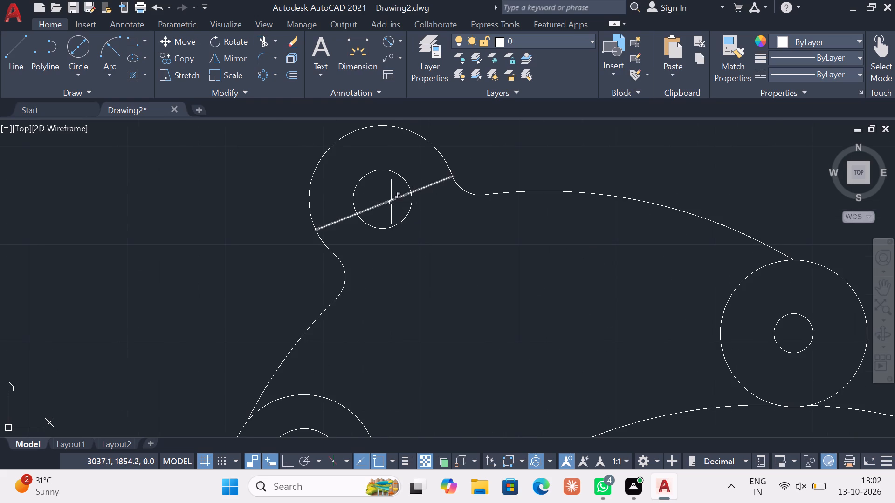
click(391, 202)
key(Delete)
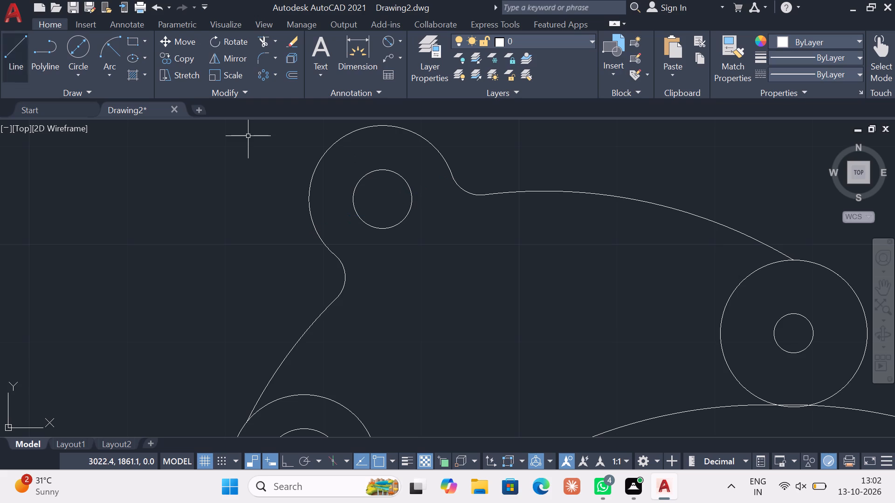
double_click(7, 54)
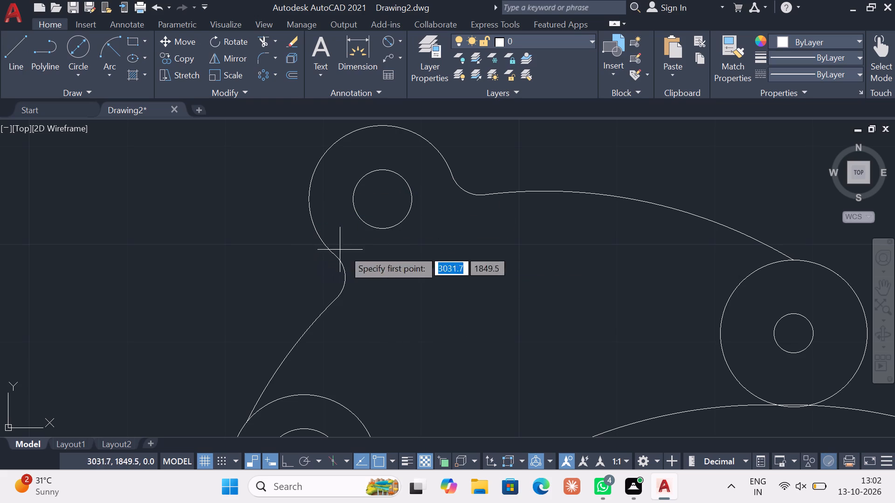
key(Escape)
Delete the large lower arc segment extending past the other circle pair, away from the slot.
scroll(564, 213, down, 2)
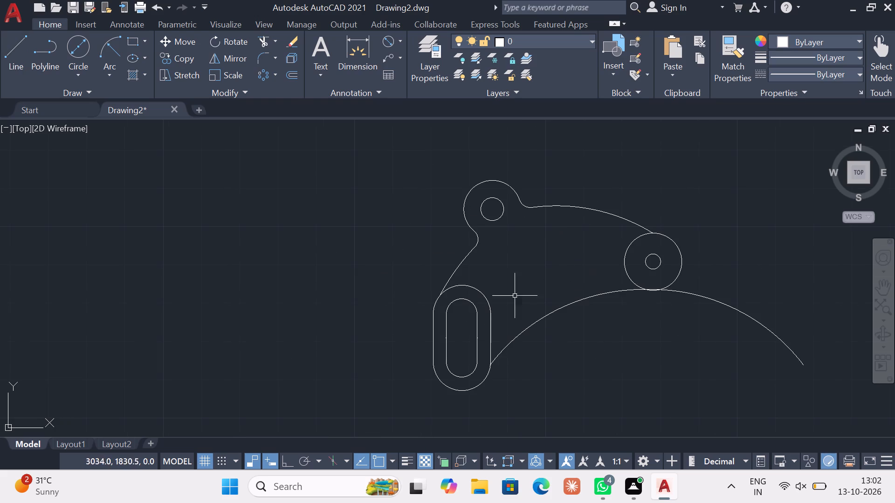
click(716, 302)
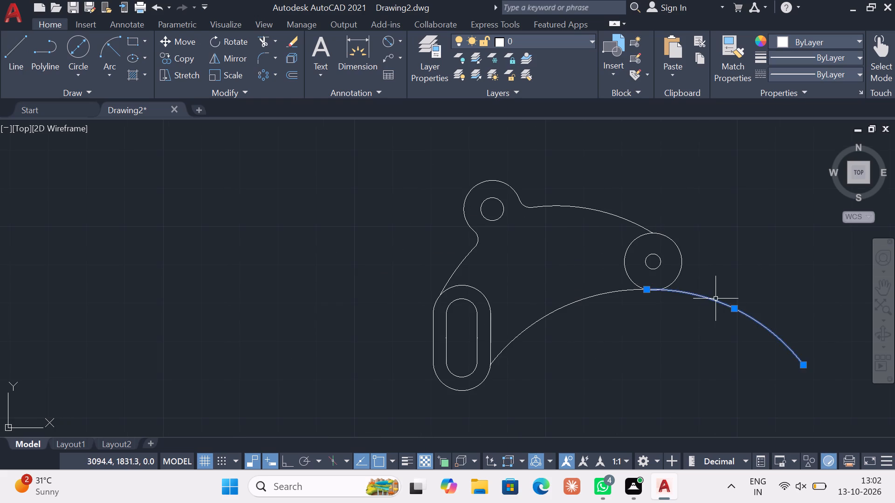
key(Delete)
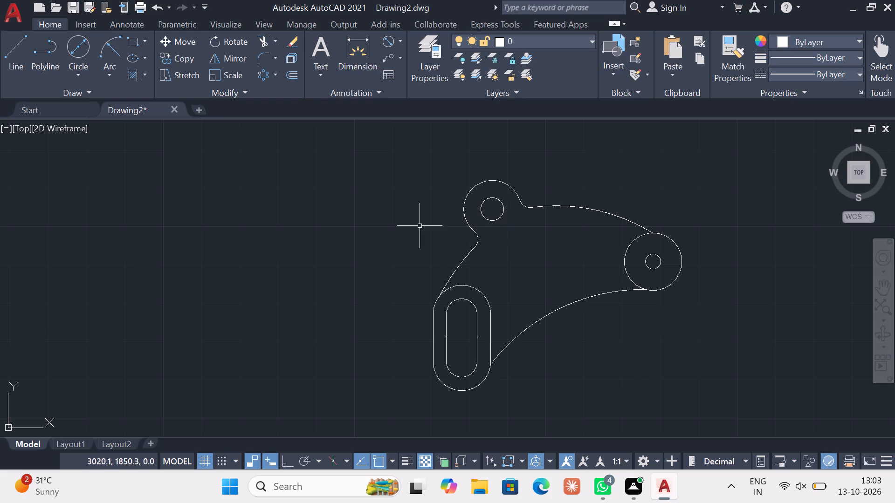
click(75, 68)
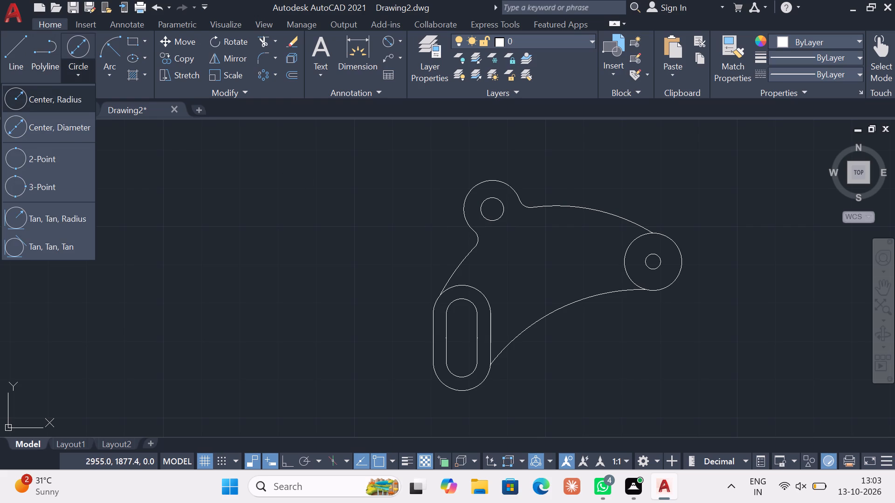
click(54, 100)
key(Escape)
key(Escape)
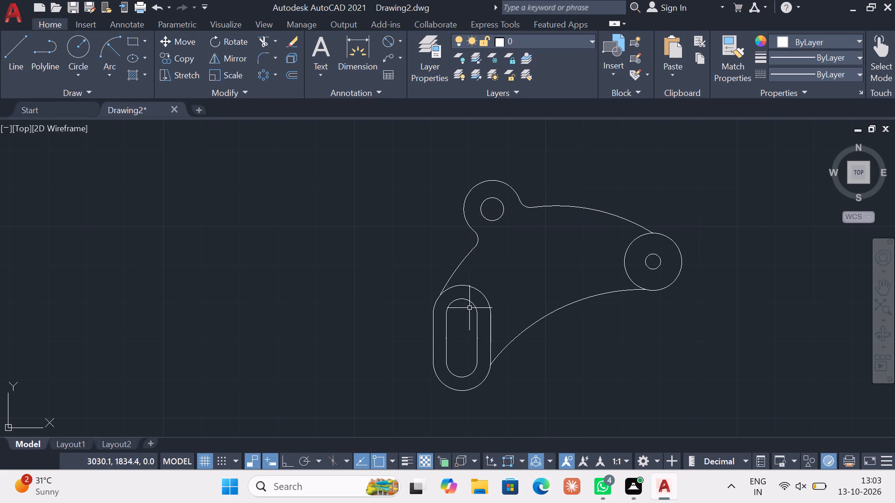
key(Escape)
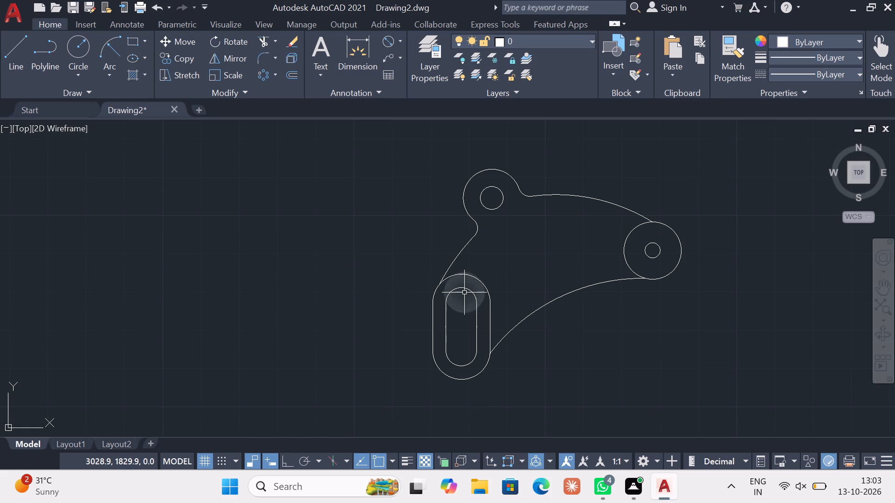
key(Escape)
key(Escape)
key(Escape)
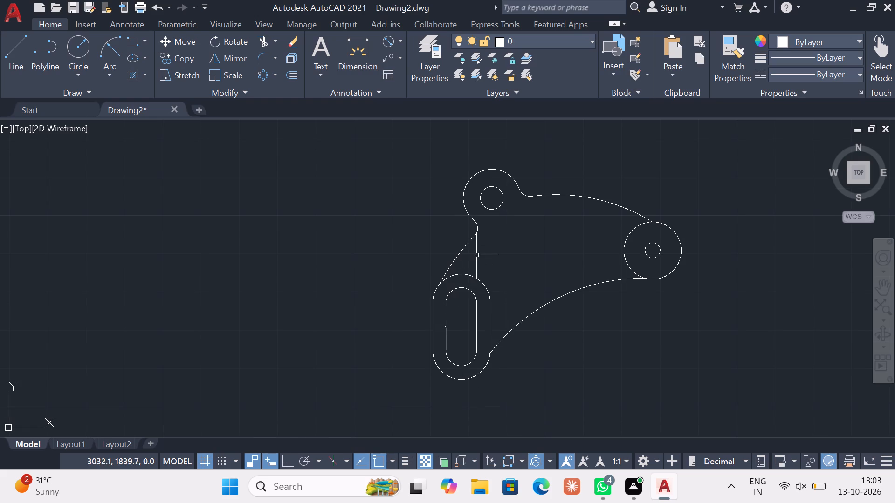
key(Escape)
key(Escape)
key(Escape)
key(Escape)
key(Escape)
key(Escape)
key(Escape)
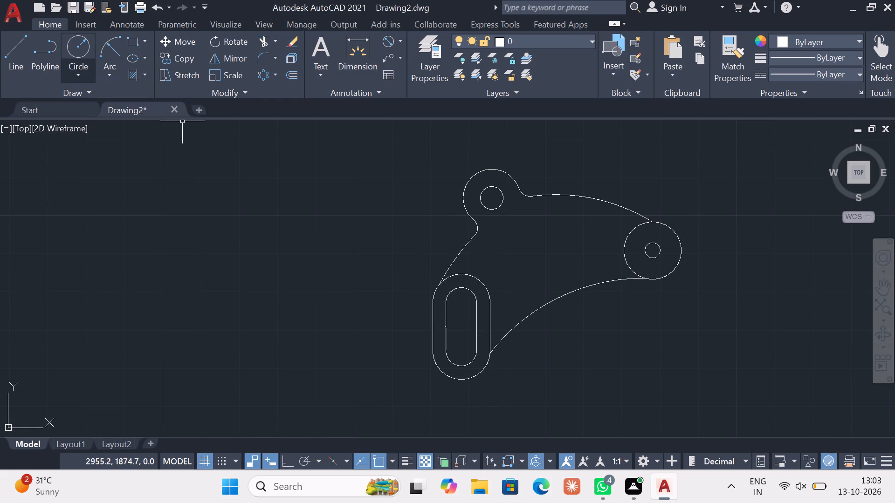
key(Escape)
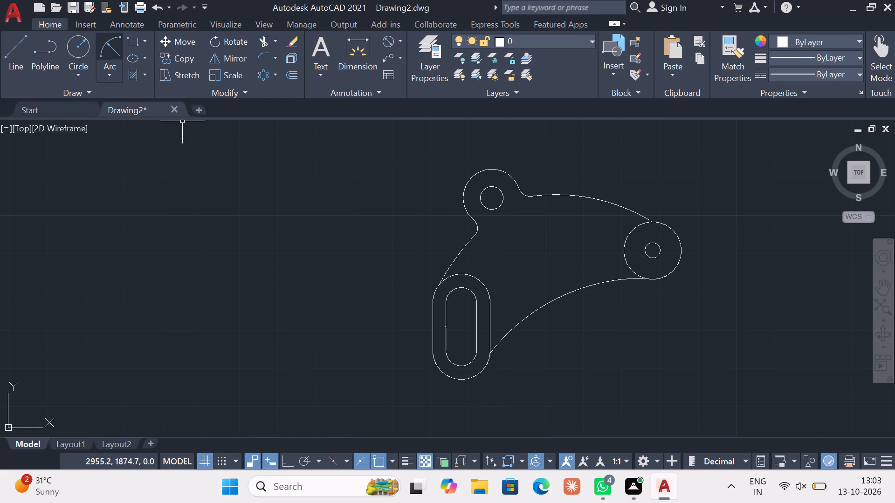
Start a Center, Diameter circle and turn on all running object snap modes.
click(77, 73)
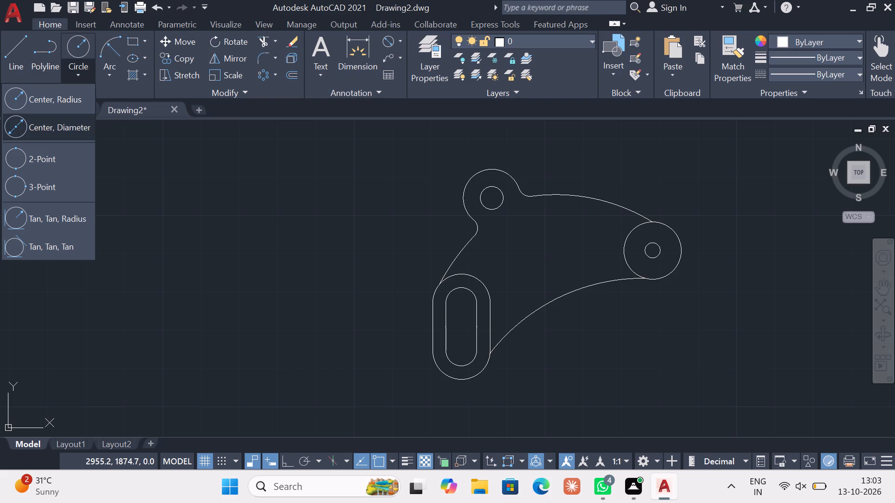
click(54, 127)
scroll(468, 204, up, 1)
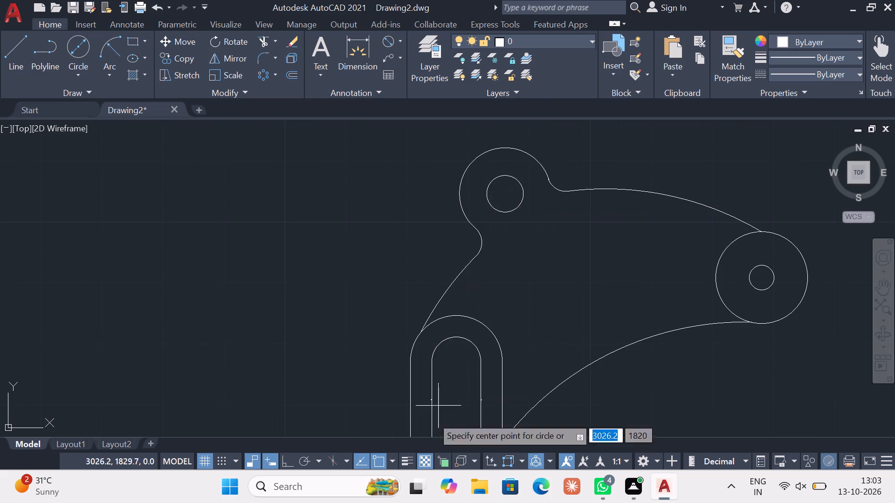
click(394, 457)
click(324, 446)
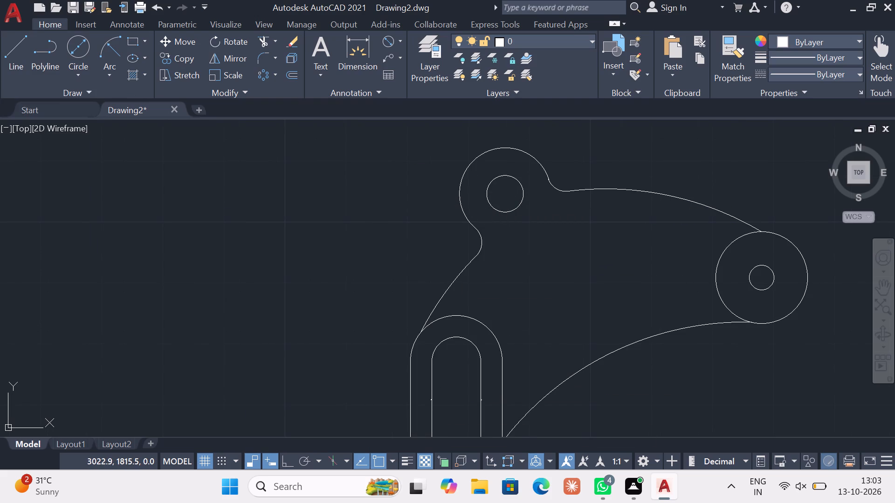
click(570, 151)
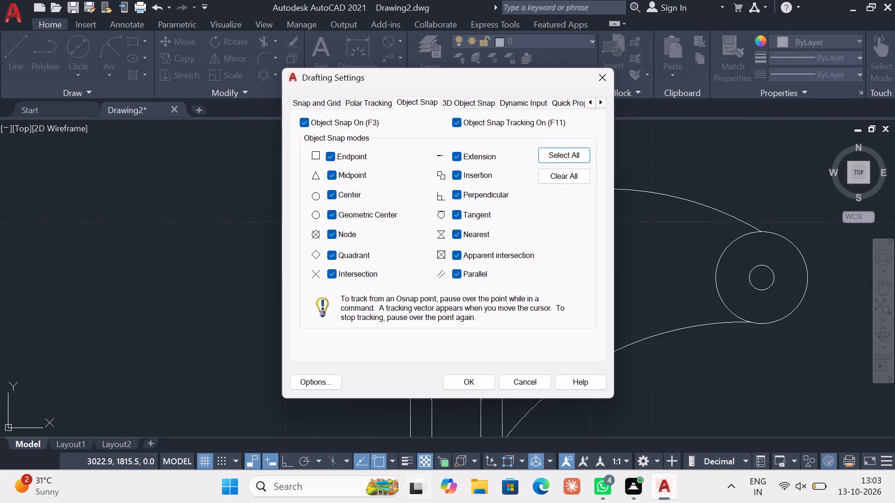
click(472, 378)
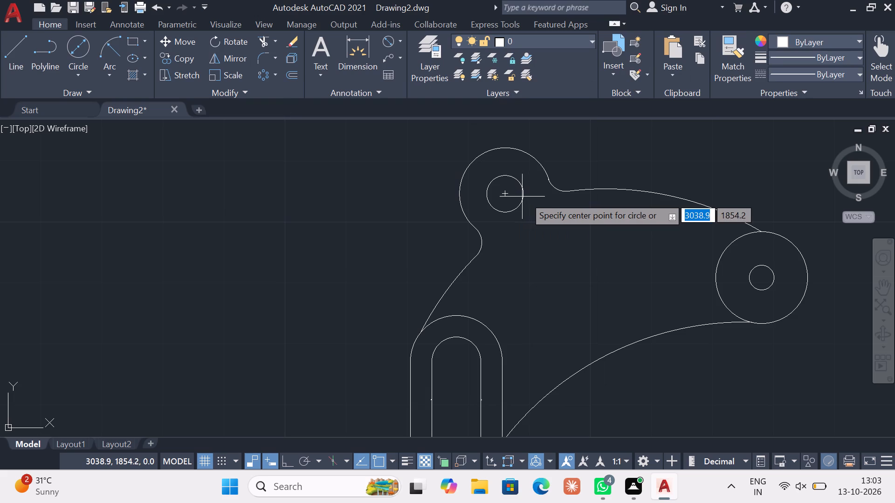
Draw a 15 diameter circle centred on the upper circle pair to restore its full outer circle.
click(506, 194)
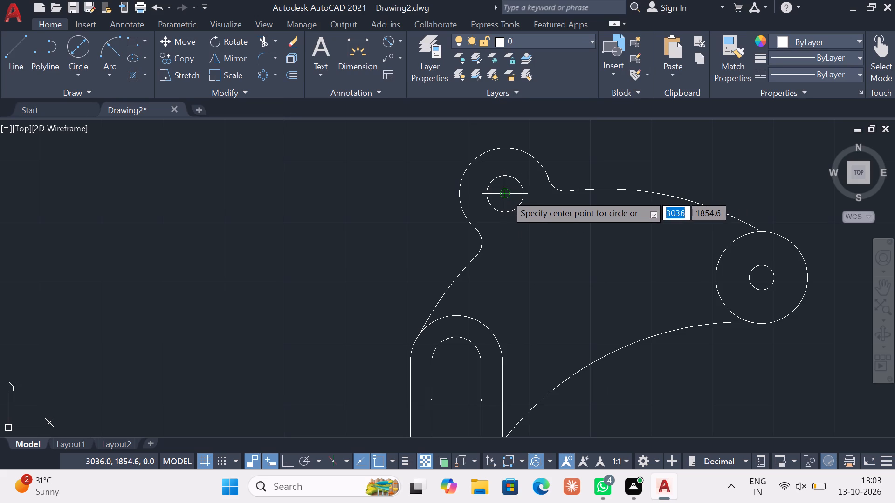
text(15)
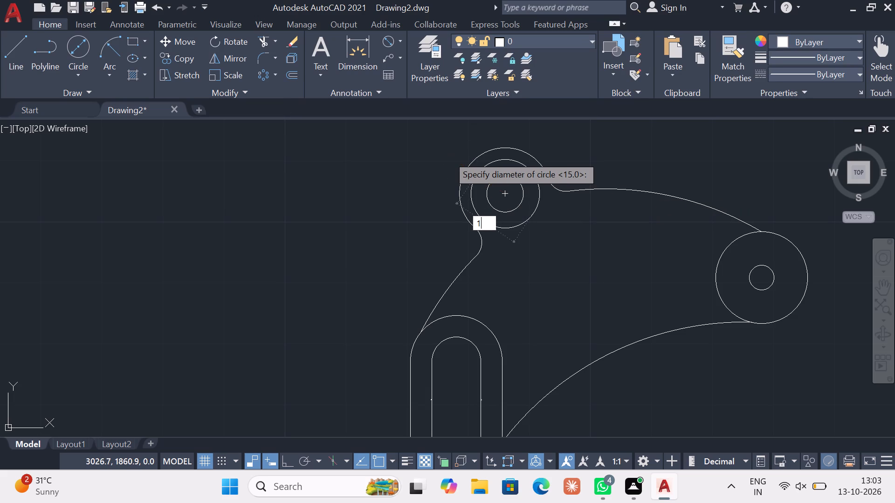
key(Return)
key(Escape)
Delete the long upper arc joining the two circle pairs, together with its small fillet at the upper pair.
scroll(722, 239, up, 1)
middle_drag(722, 239, 720, 231)
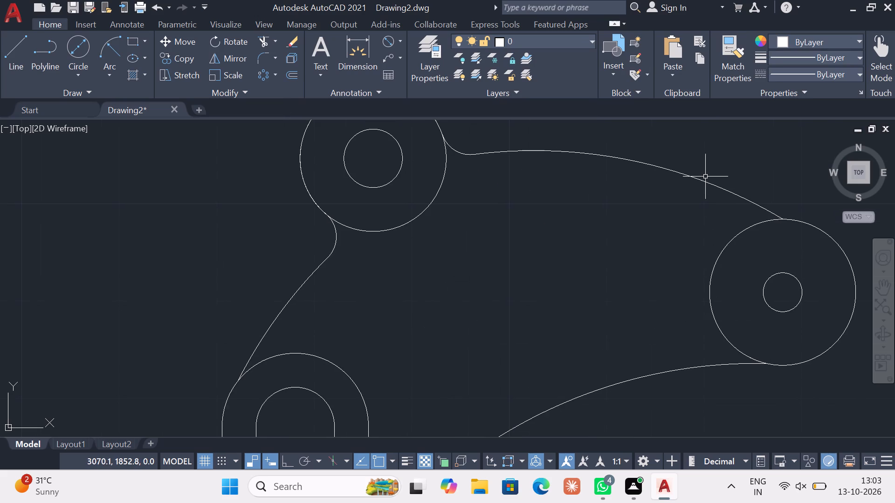
click(703, 180)
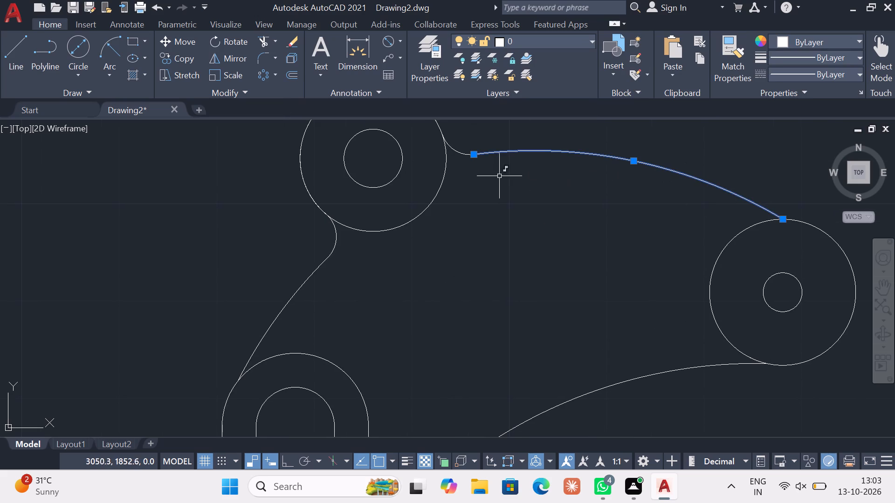
click(460, 153)
key(Delete)
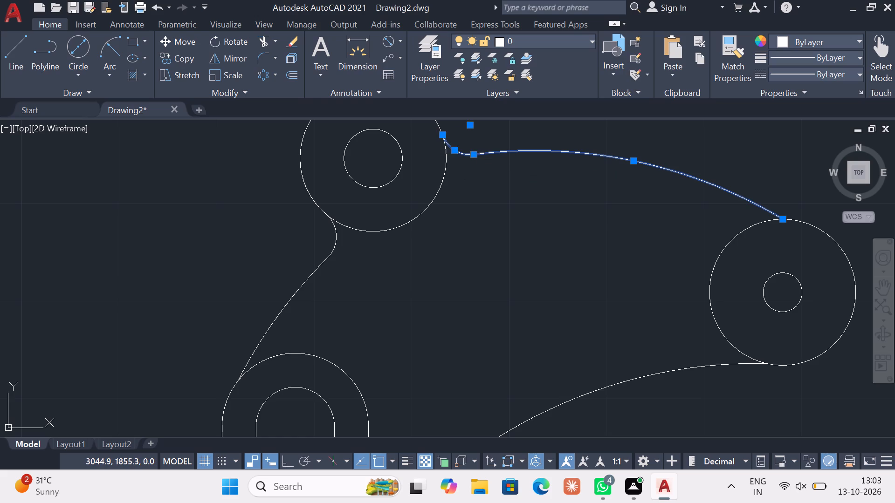
Turn off all the running object snap modes except Tangent.
middle_drag(475, 173, 303, 247)
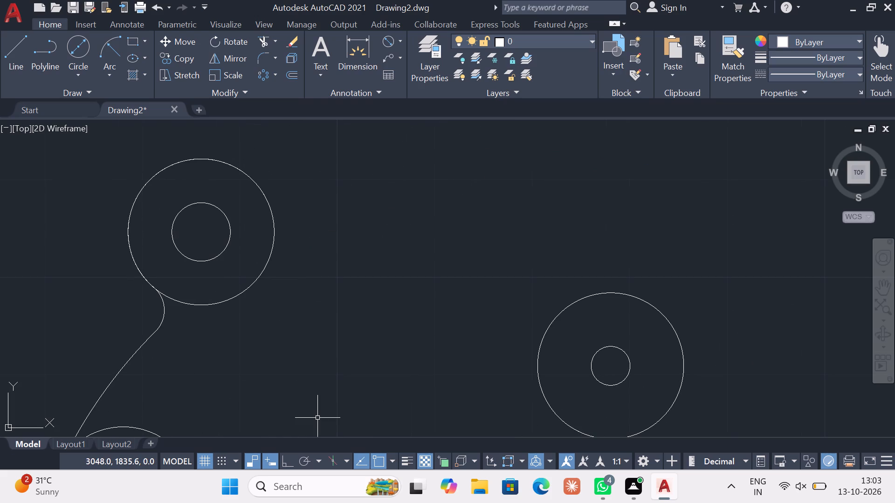
double_click(389, 462)
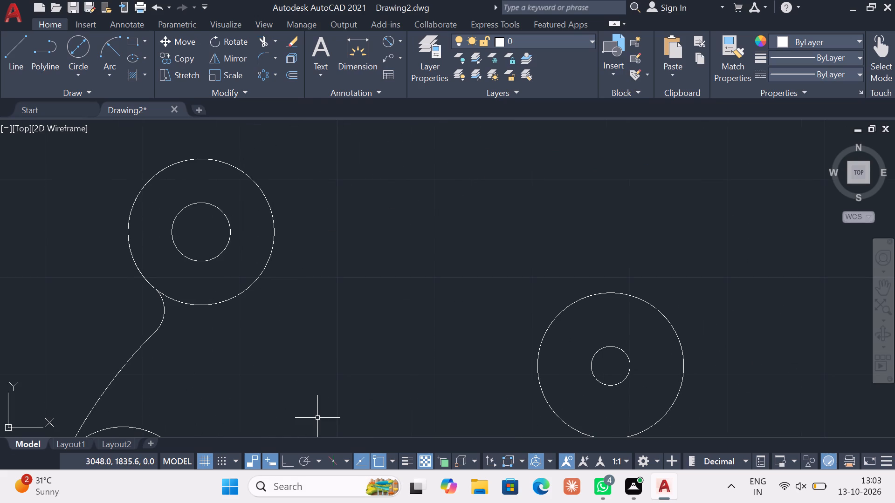
click(392, 461)
click(311, 418)
click(319, 407)
click(319, 390)
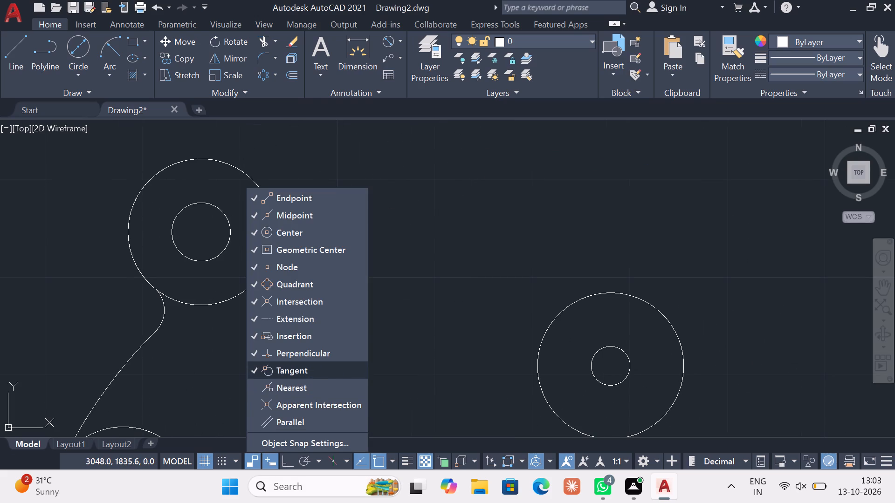
click(324, 356)
click(319, 333)
click(319, 322)
click(325, 306)
click(328, 283)
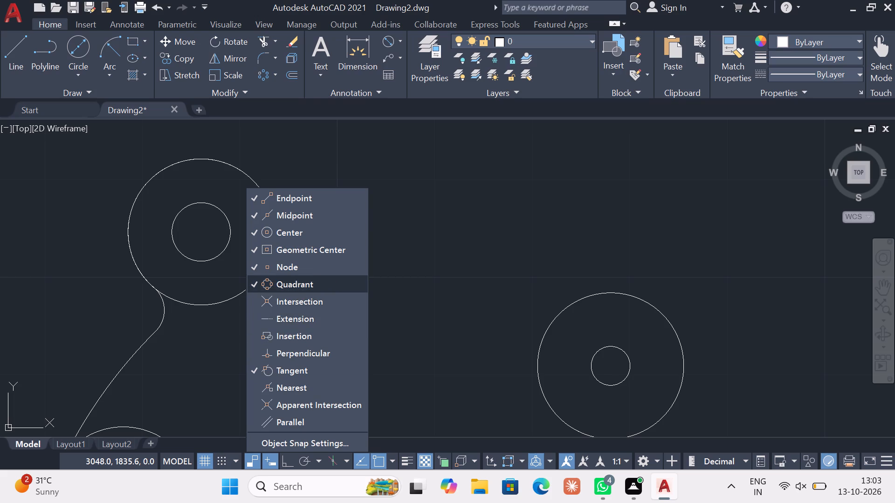
click(328, 268)
click(332, 254)
click(333, 231)
click(333, 218)
click(337, 196)
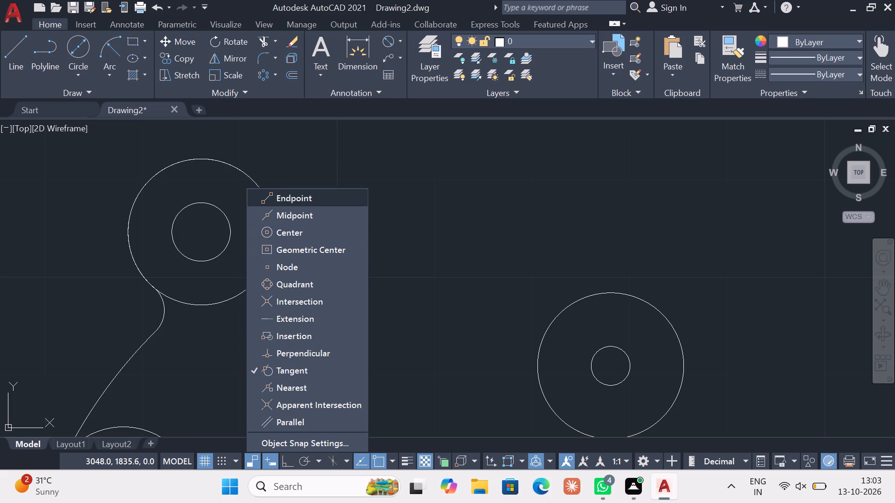
click(423, 205)
key(Escape)
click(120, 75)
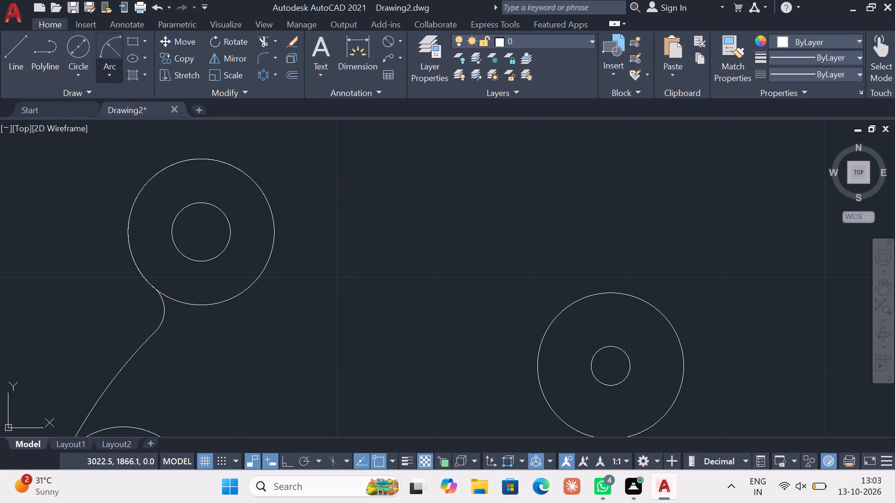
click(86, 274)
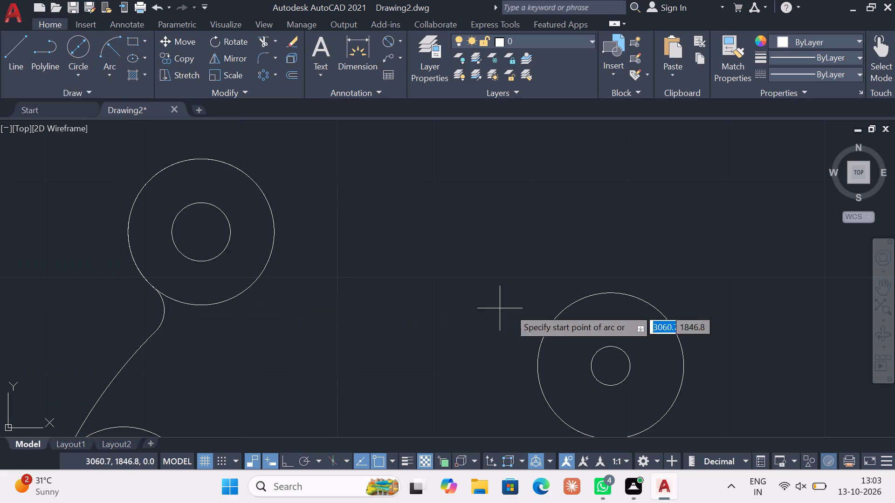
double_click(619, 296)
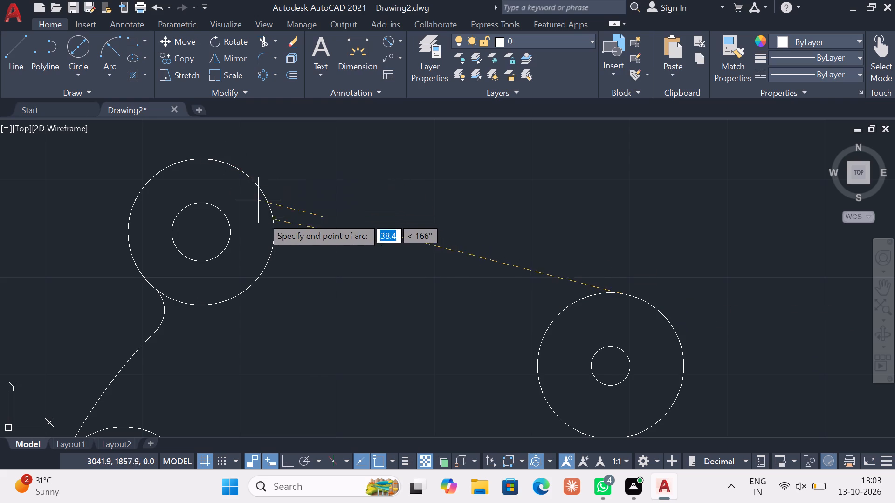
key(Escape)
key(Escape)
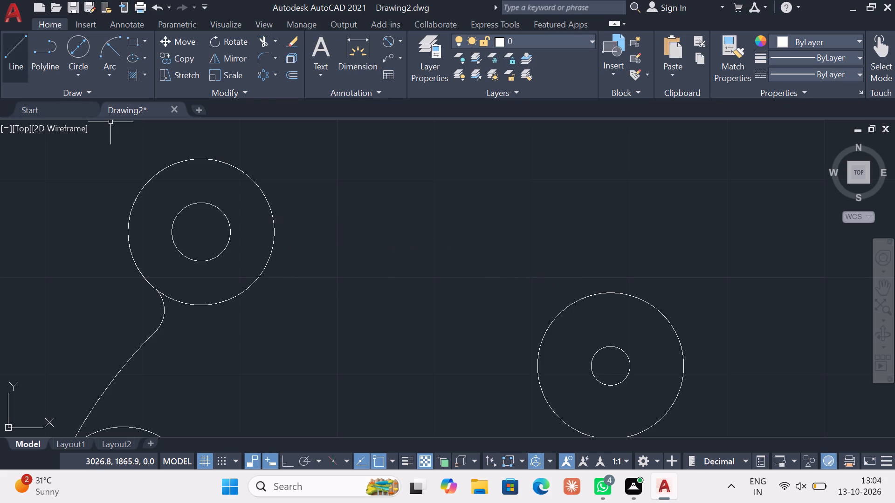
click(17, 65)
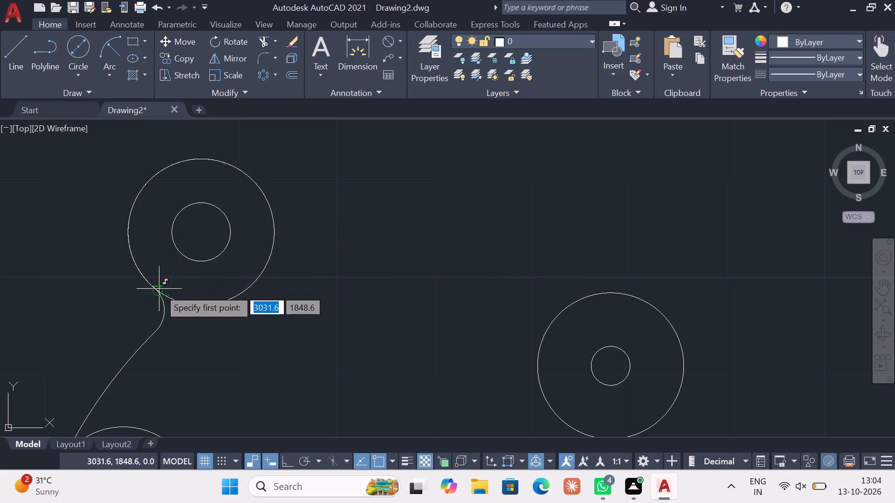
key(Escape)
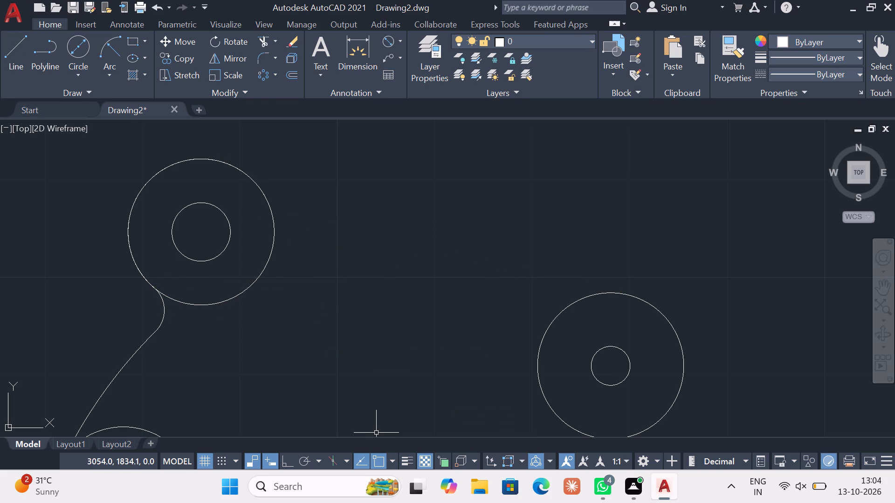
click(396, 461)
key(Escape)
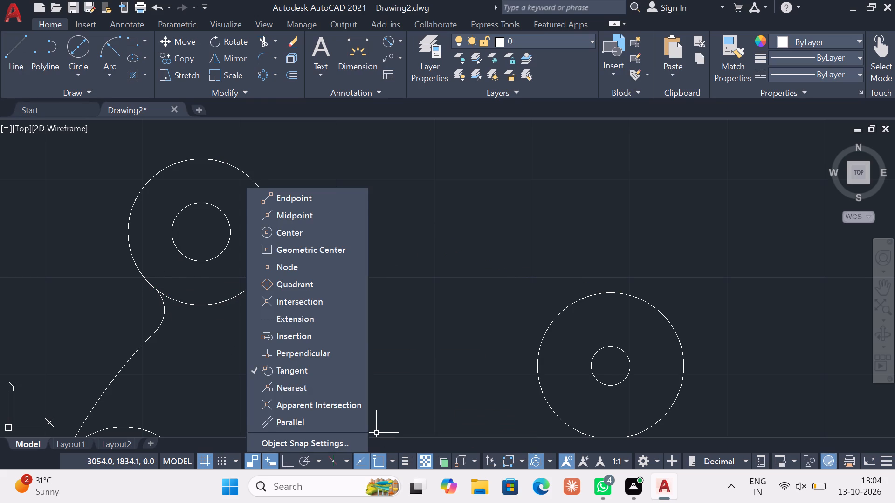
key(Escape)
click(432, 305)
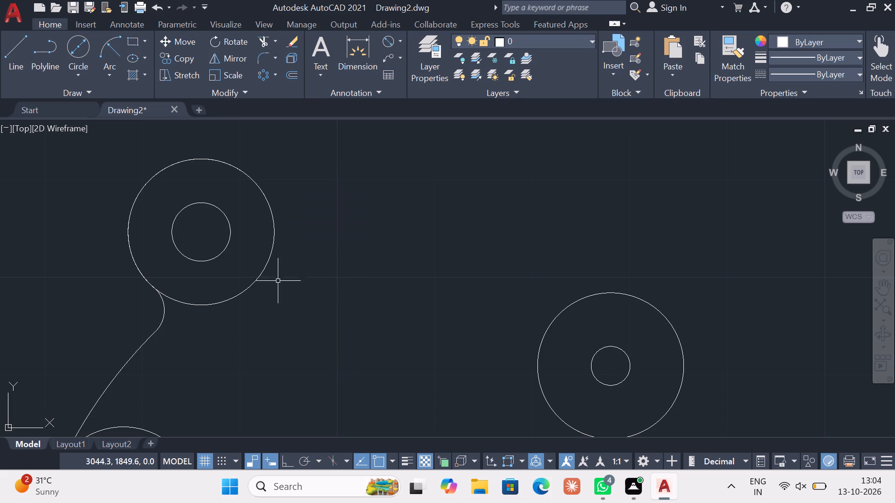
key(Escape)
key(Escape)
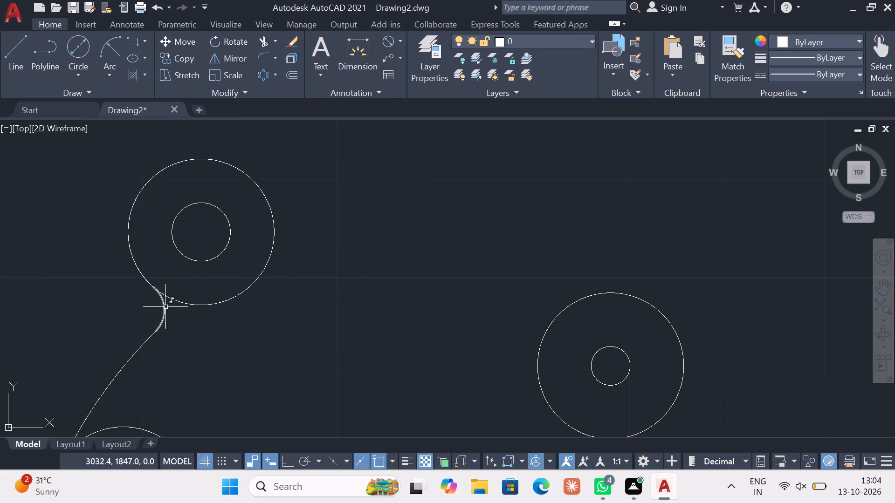
Delete the small fillet between the upper outer circle and the arc rising from the slot.
click(164, 309)
key(Delete)
Extend the arc rising from the slot until it meets the upper outer circle.
key(e)
key(x)
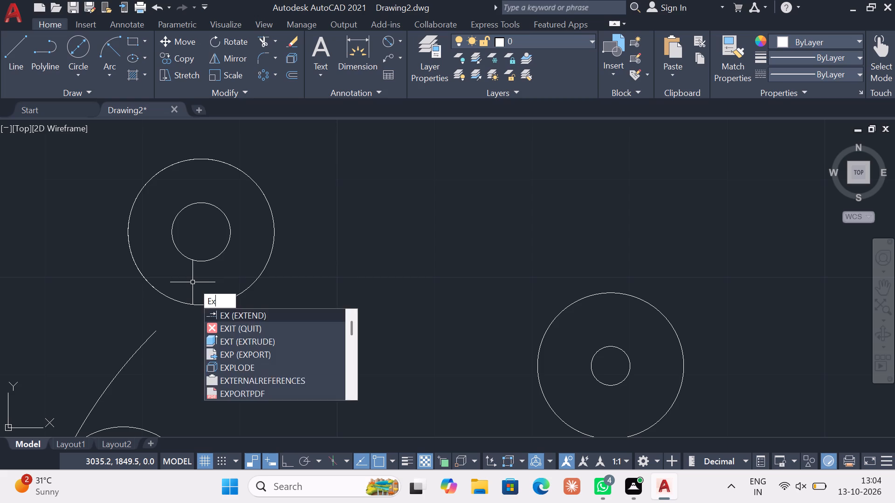
key(Return)
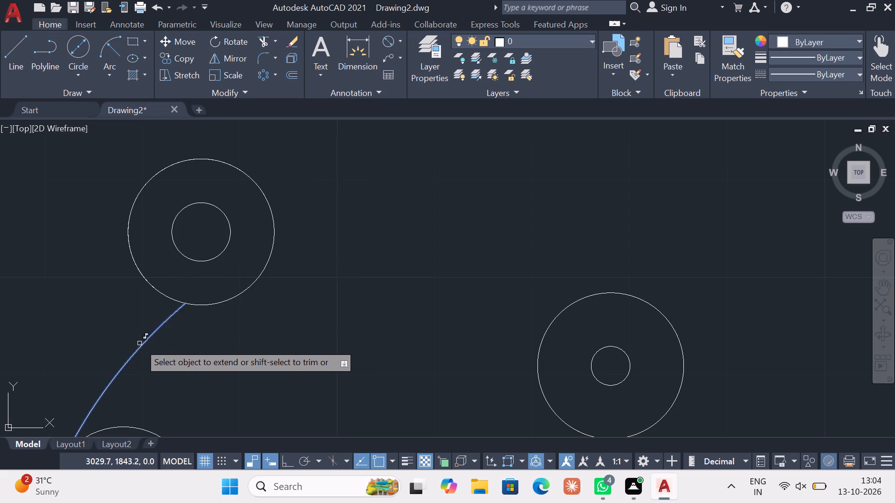
click(143, 344)
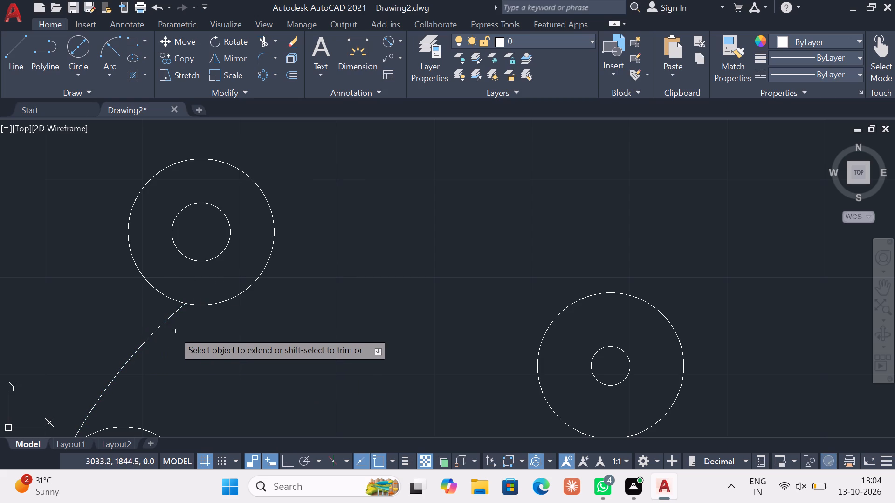
key(Escape)
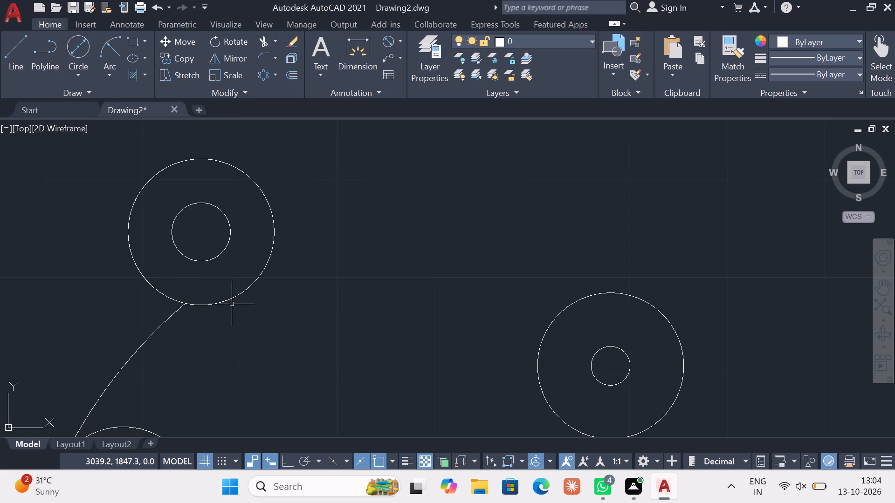
Extend the same arc further across the upper outer circle and onward in a large sweep around the other circle pair.
text(ev)
key(Return)
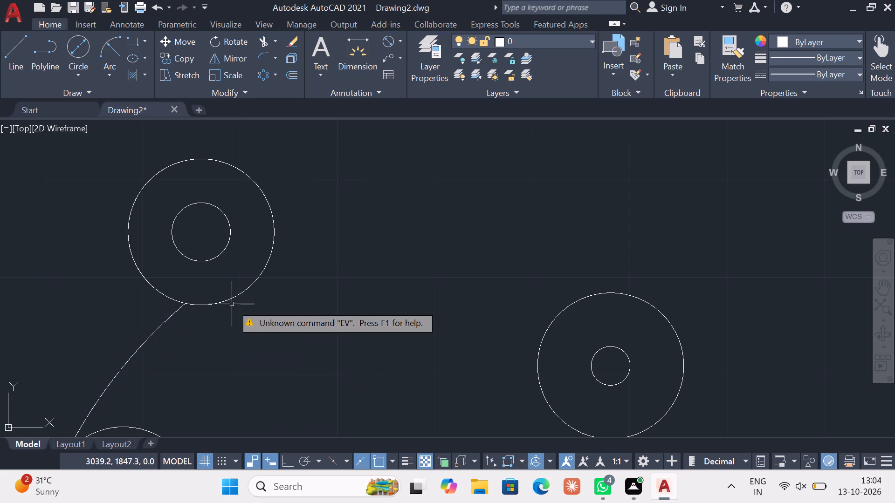
key(Escape)
key(Escape)
key(Escape)
key(Escape)
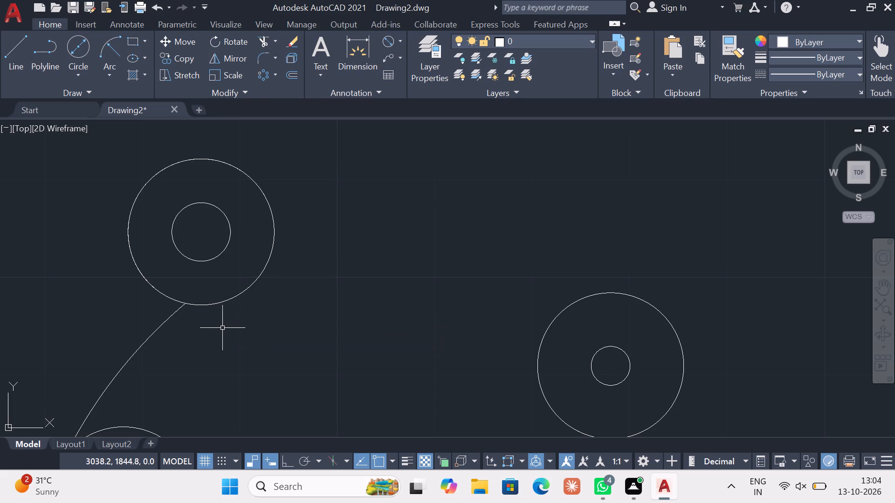
text(ex)
key(Return)
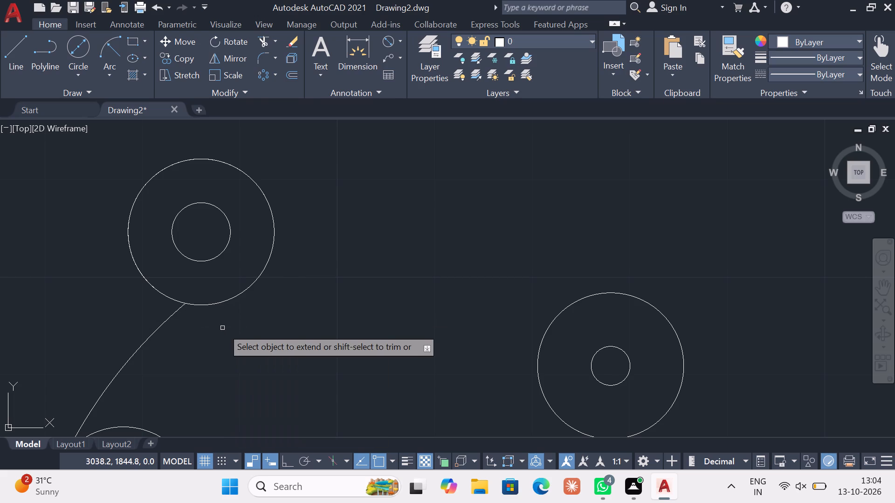
click(164, 324)
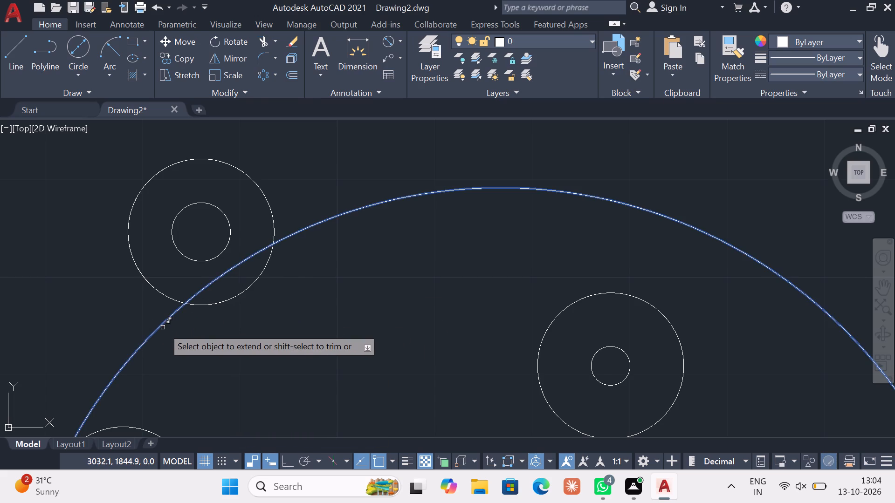
click(163, 327)
scroll(626, 298, down, 1)
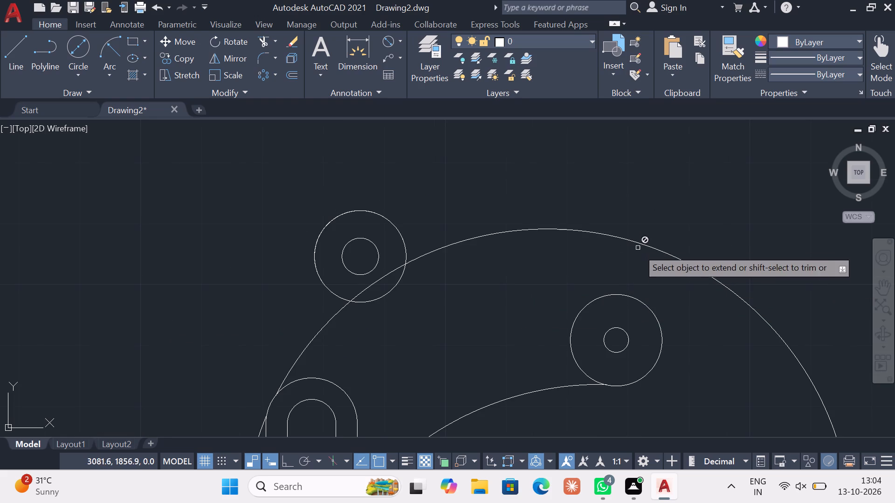
middle_drag(628, 314, 551, 206)
scroll(544, 221, down, 1)
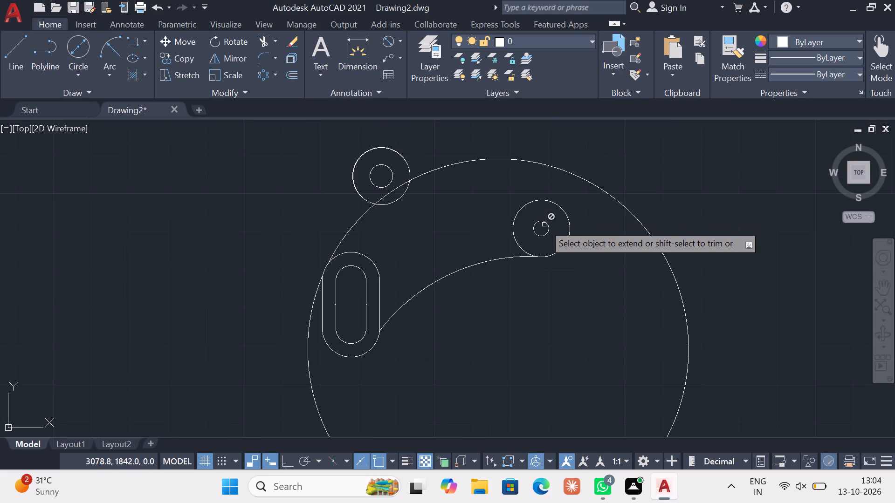
key(Escape)
key(Escape)
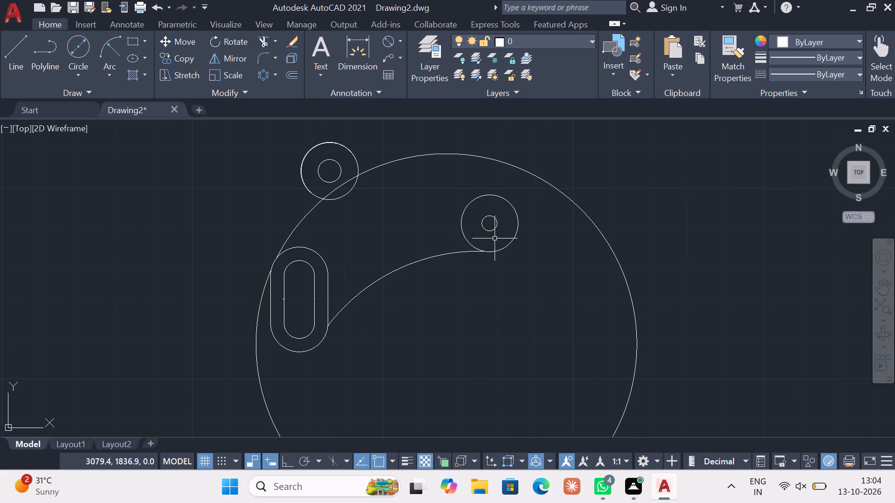
key(Escape)
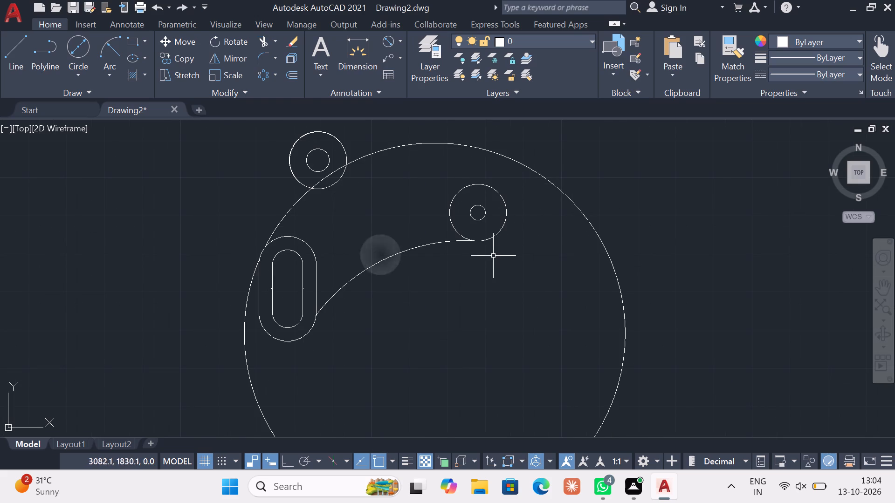
key(Escape)
key(Escape)
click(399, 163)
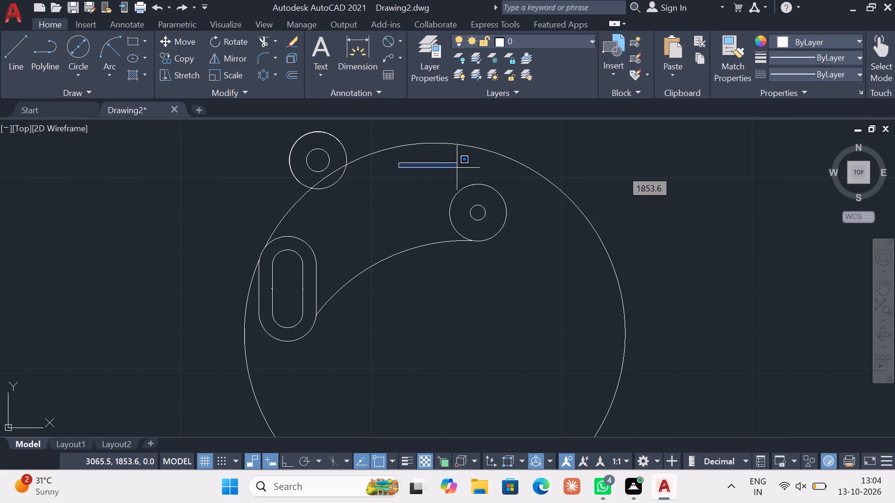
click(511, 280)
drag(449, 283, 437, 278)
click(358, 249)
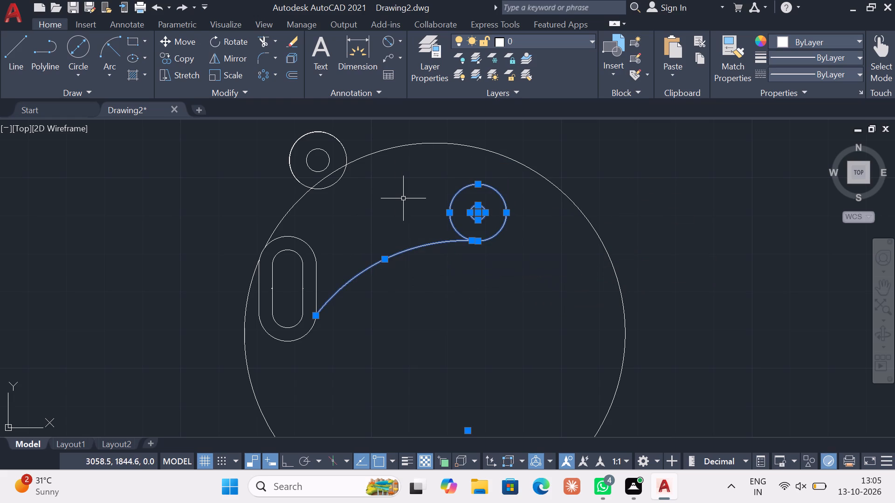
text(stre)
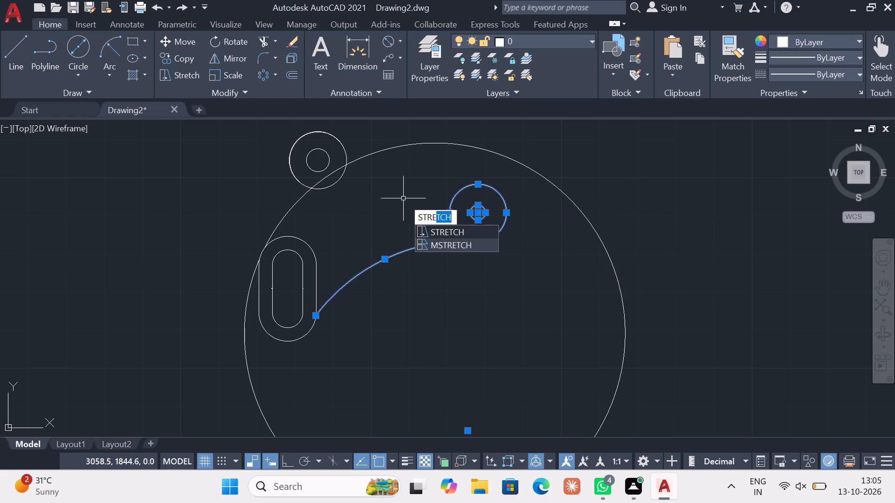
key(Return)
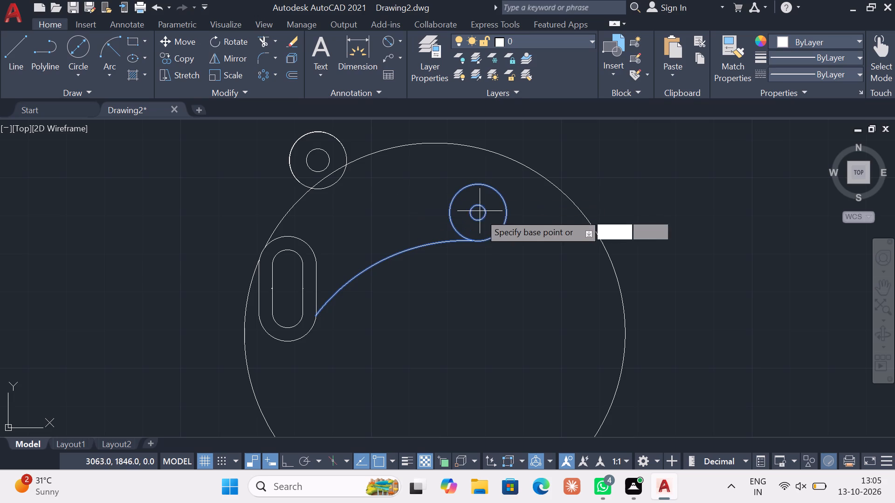
Turn on all the running object snap modes.
click(393, 461)
click(344, 438)
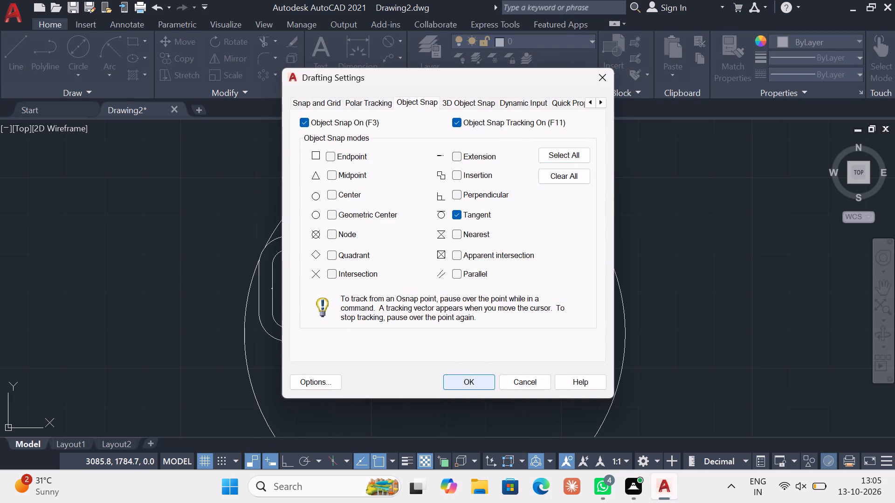
click(567, 150)
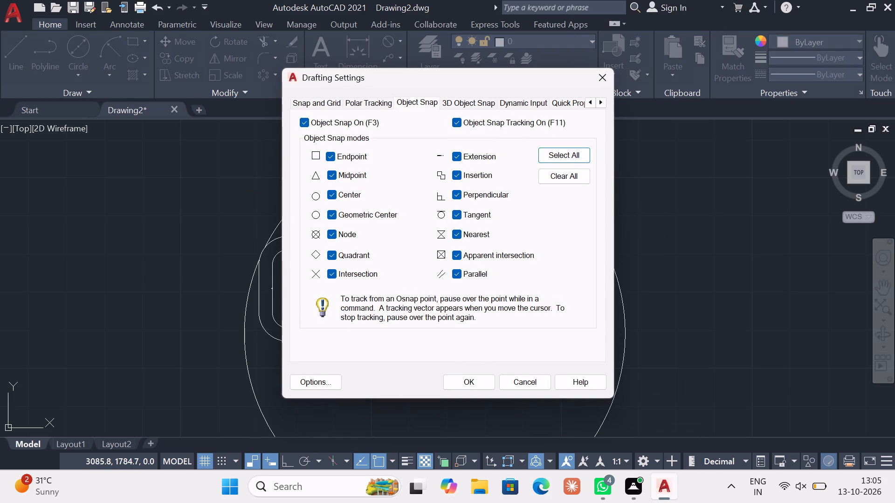
click(458, 379)
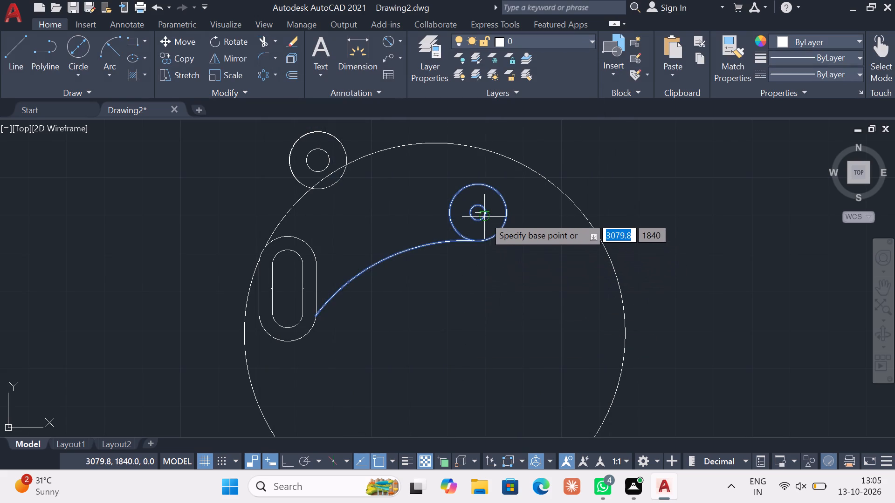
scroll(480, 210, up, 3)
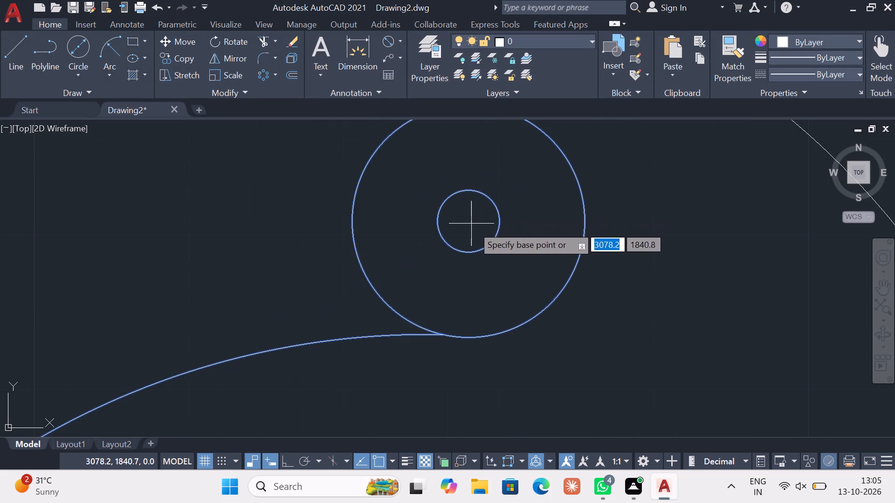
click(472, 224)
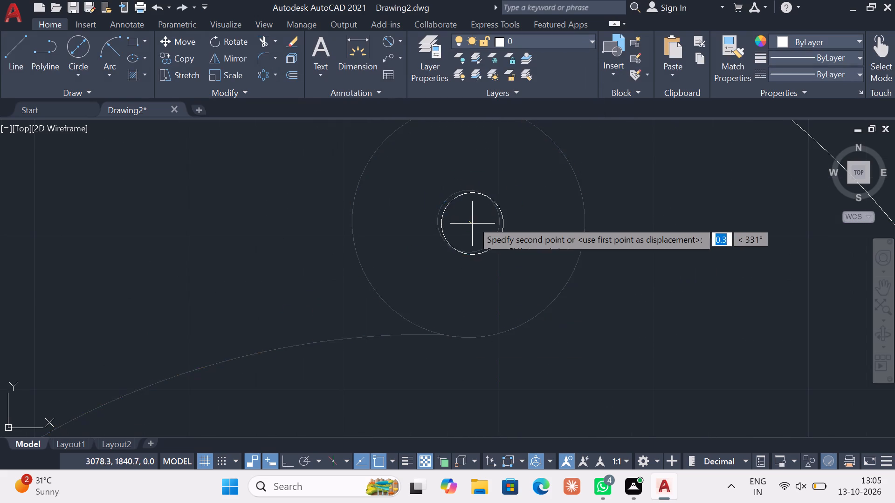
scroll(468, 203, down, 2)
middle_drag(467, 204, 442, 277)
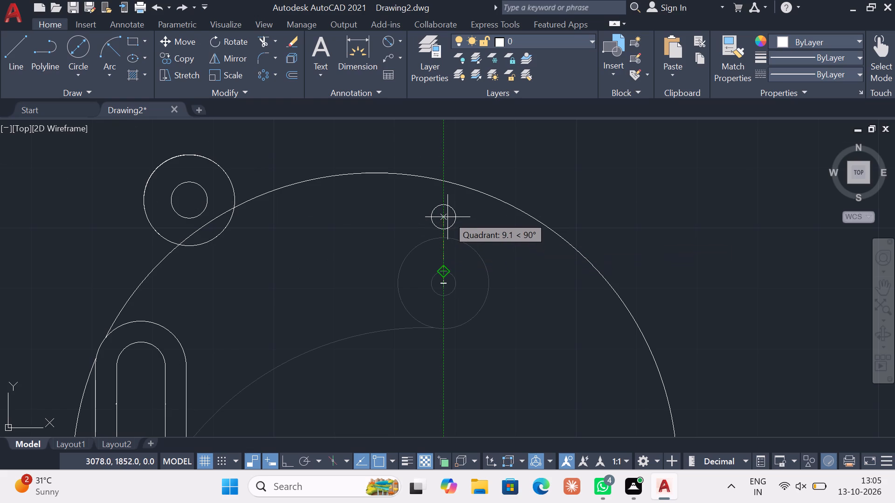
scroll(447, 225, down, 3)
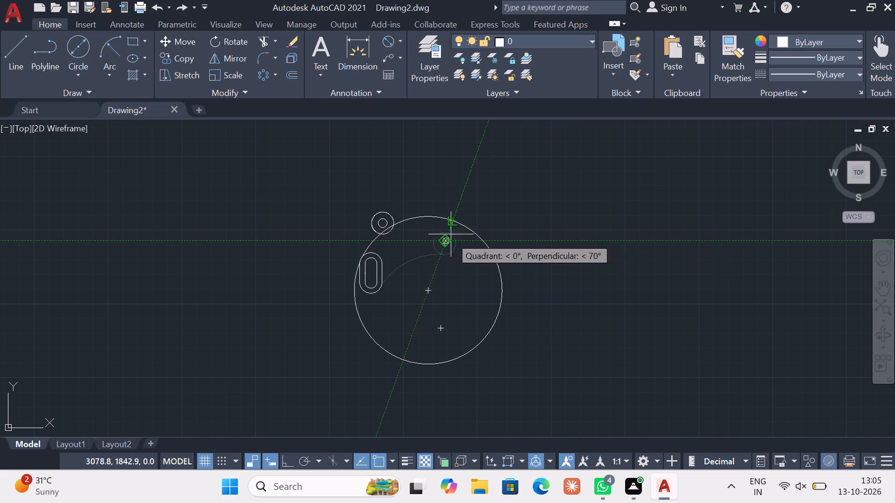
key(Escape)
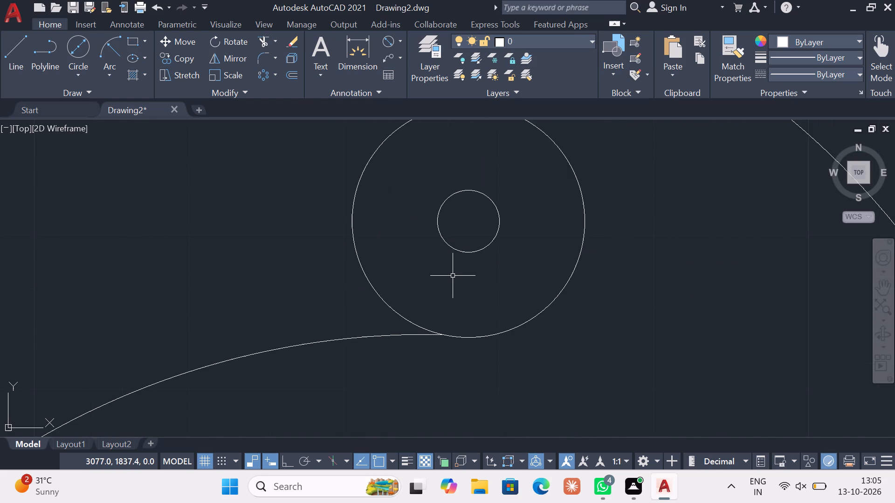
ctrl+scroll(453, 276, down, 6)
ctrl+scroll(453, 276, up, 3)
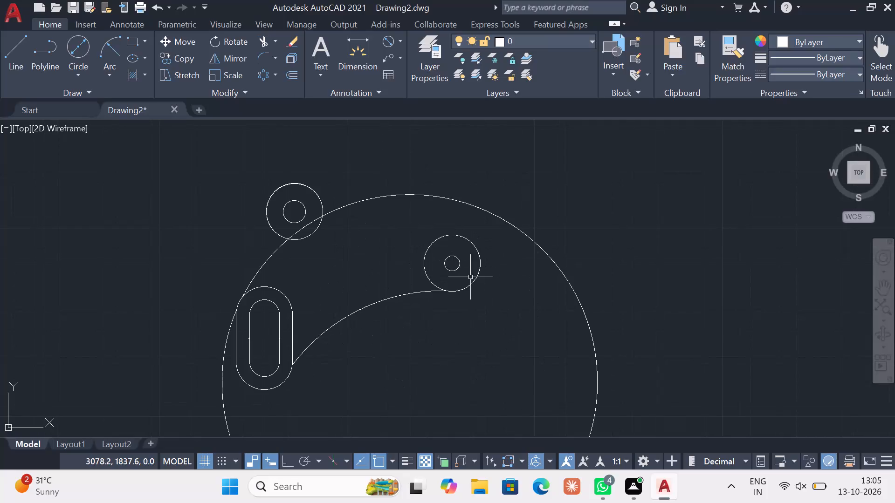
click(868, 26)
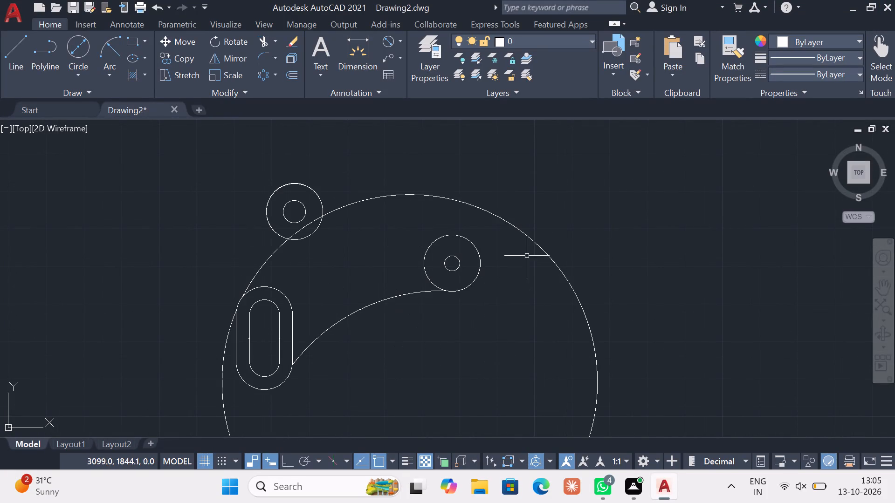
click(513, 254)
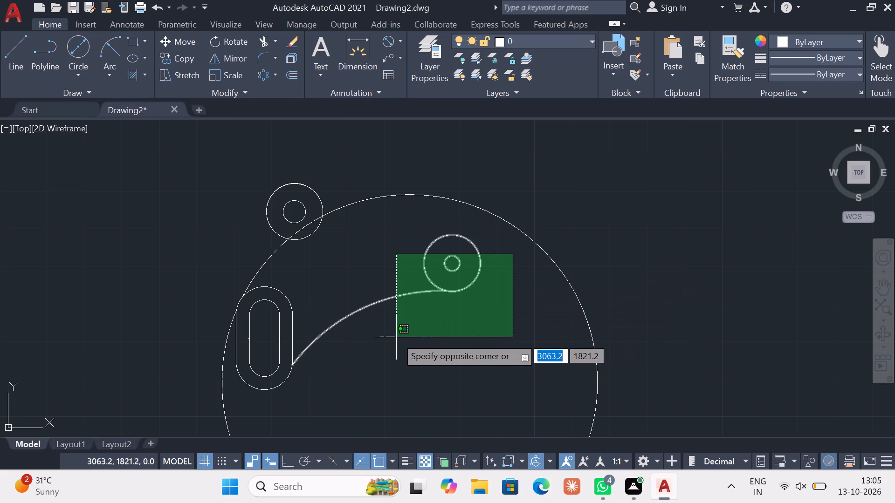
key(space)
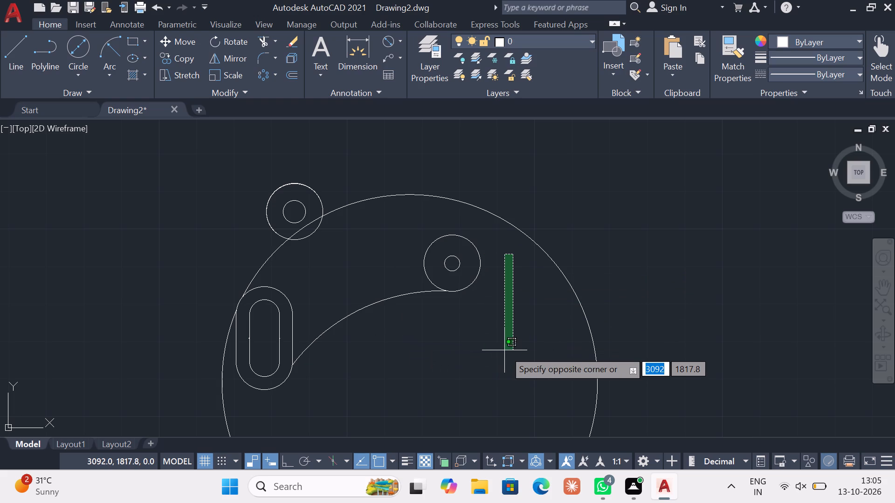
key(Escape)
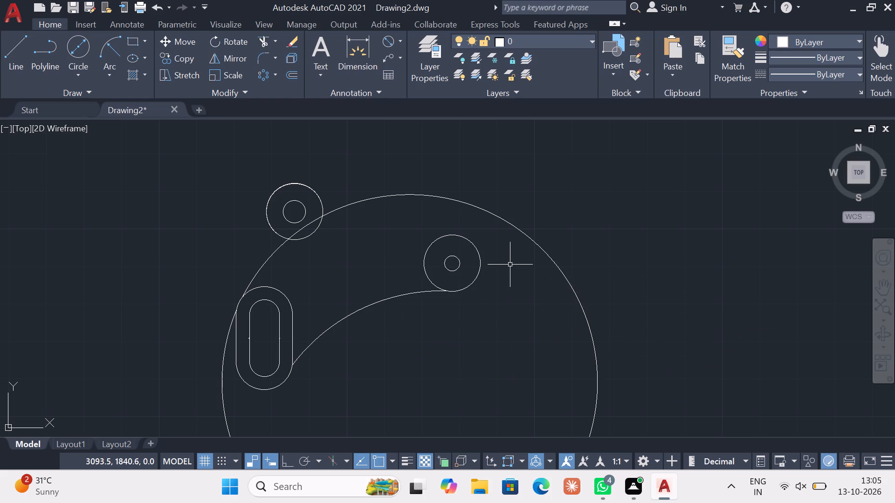
Move the large sweeping arc from its crossing with the upper outer circle down to a point on that circle's lower edge.
click(473, 201)
click(478, 212)
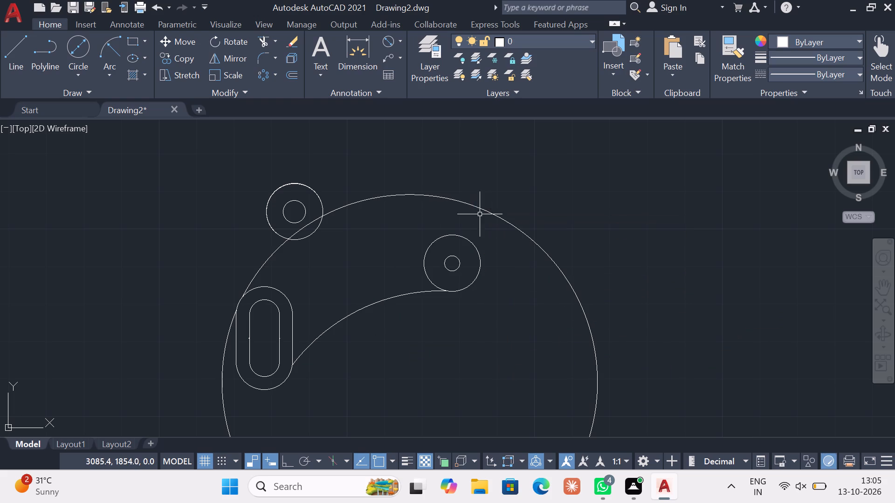
click(485, 210)
key(m)
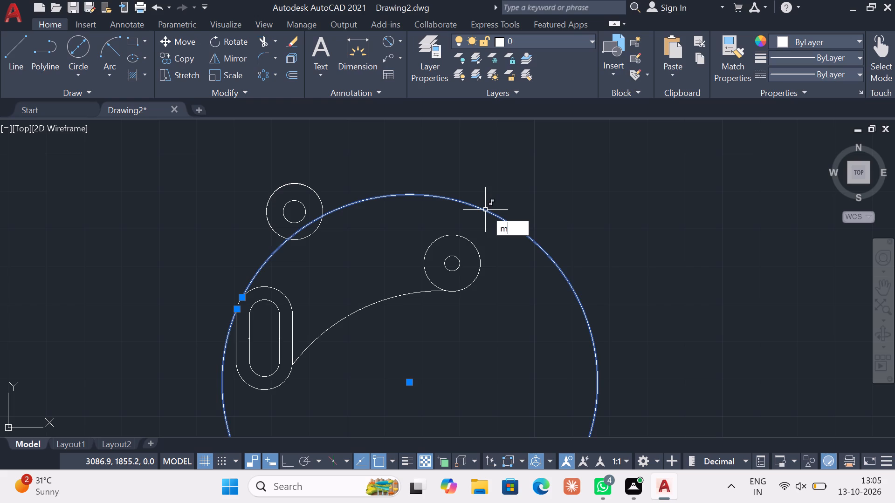
key(space)
scroll(470, 310, up, 1)
middle_drag(470, 310, 541, 210)
scroll(558, 202, down, 2)
middle_drag(488, 266, 482, 274)
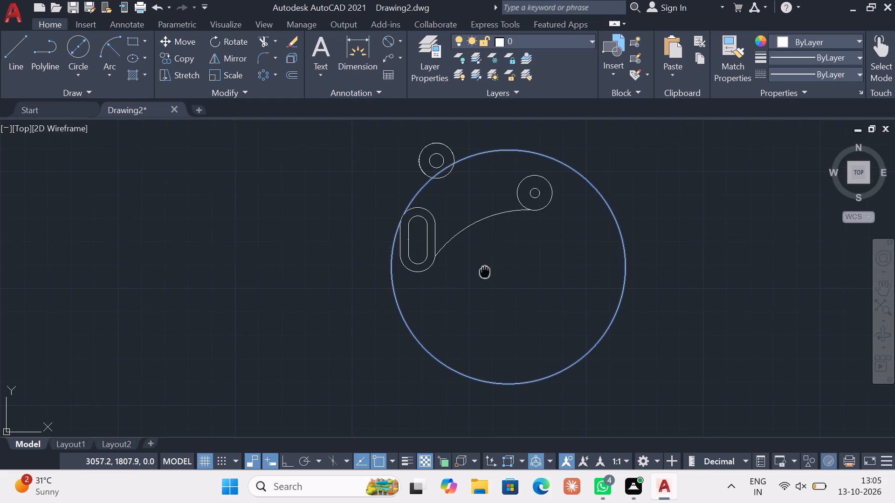
middle_drag(482, 274, 461, 297)
scroll(427, 187, up, 4)
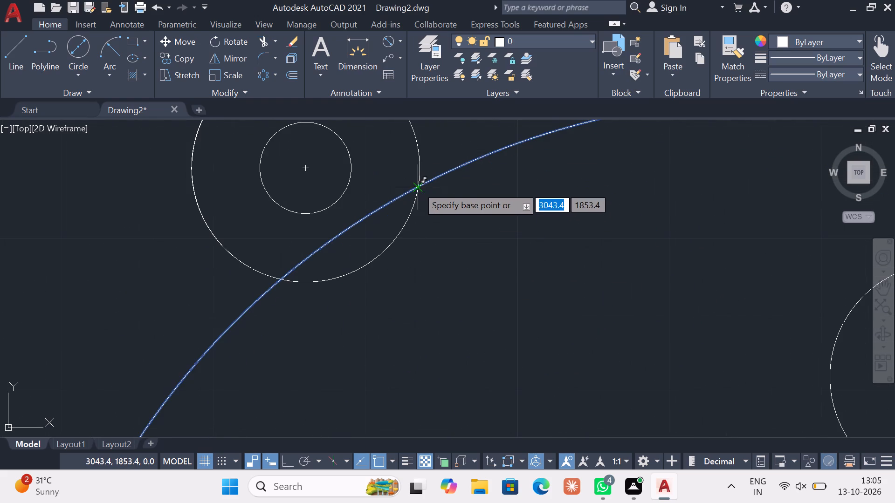
click(417, 186)
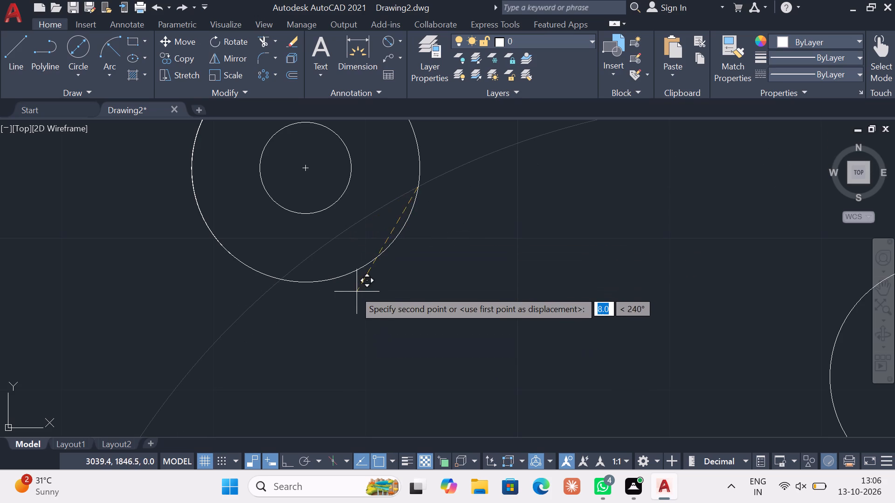
click(353, 274)
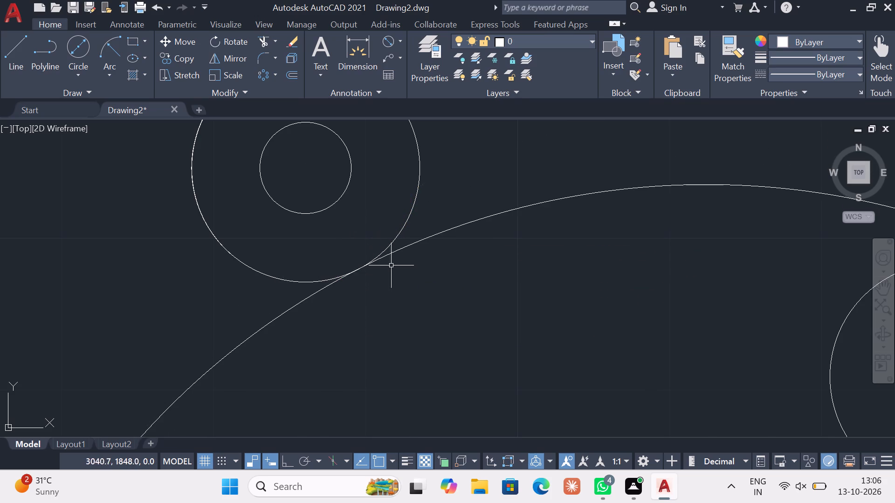
scroll(438, 259, down, 3)
middle_drag(510, 290, 431, 238)
scroll(511, 290, up, 1)
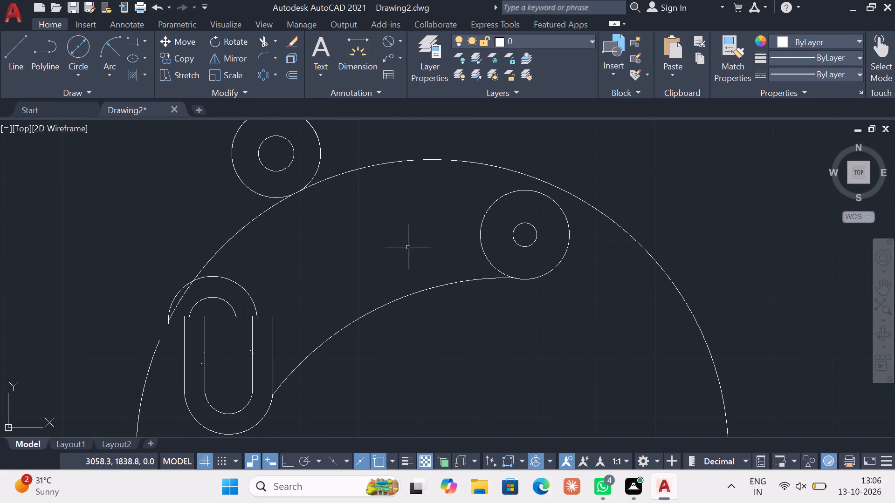
key(ctrl+z)
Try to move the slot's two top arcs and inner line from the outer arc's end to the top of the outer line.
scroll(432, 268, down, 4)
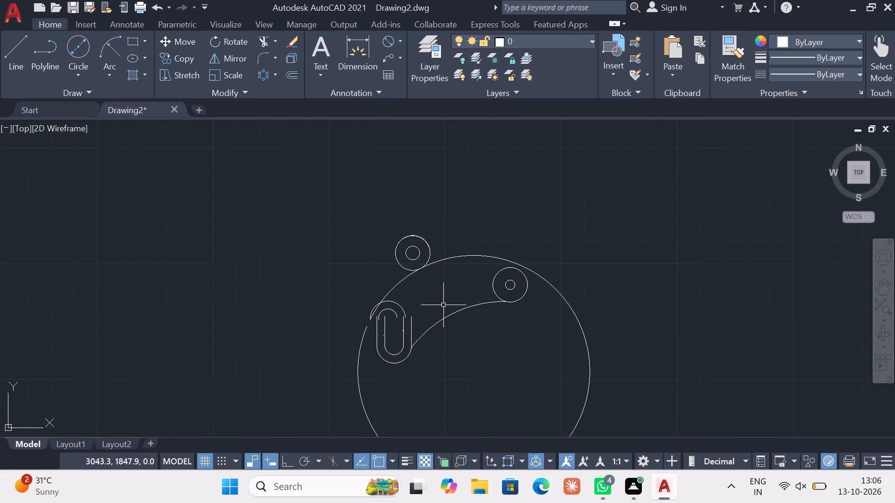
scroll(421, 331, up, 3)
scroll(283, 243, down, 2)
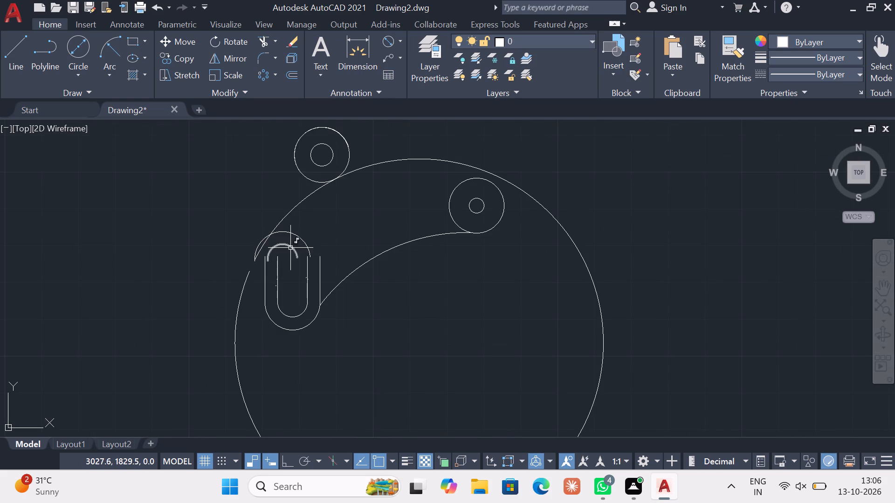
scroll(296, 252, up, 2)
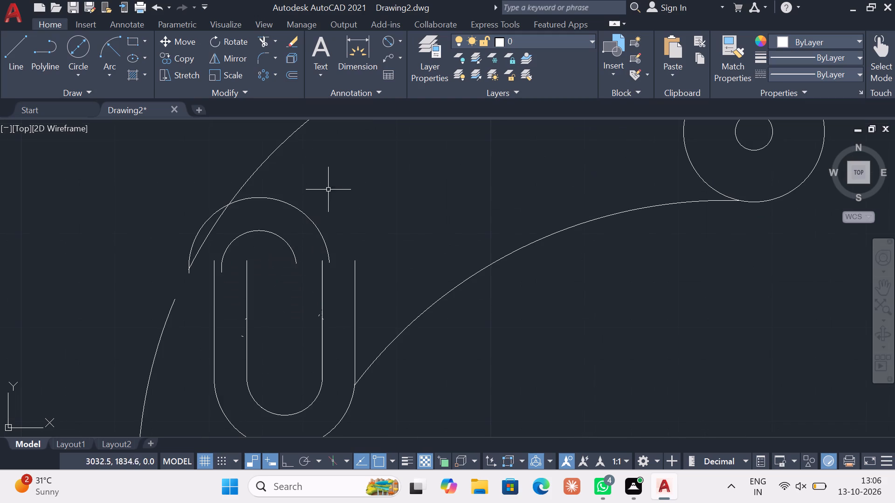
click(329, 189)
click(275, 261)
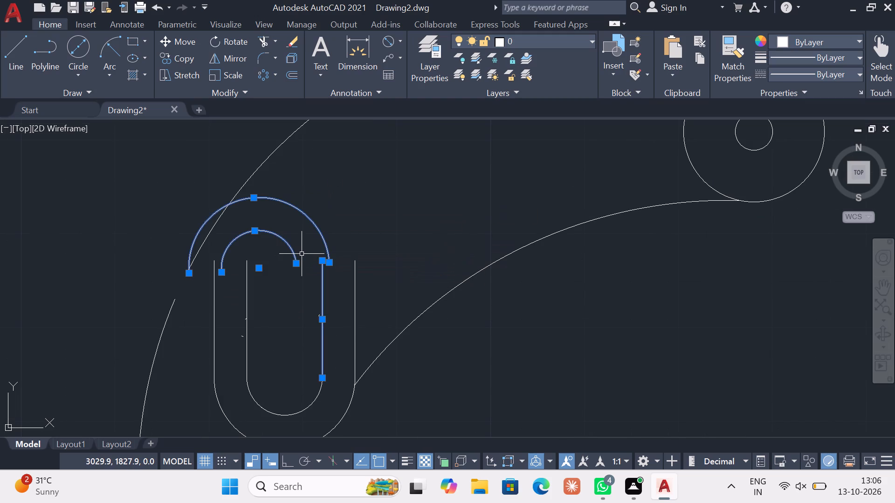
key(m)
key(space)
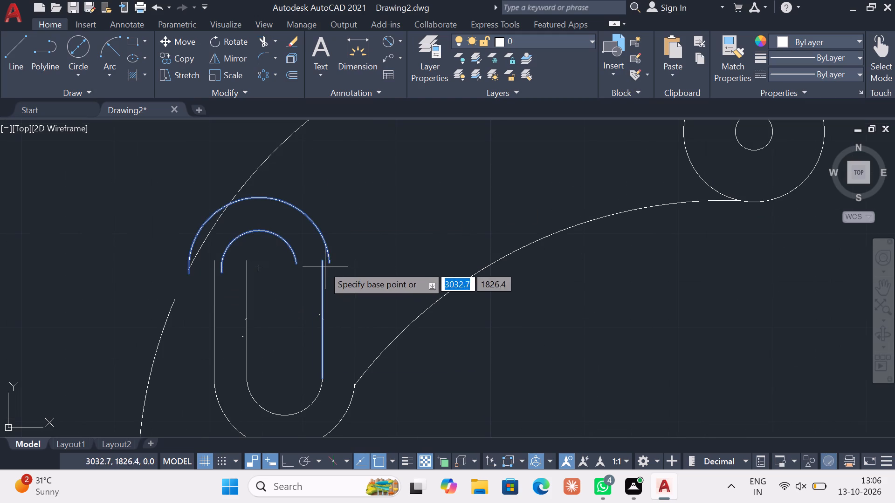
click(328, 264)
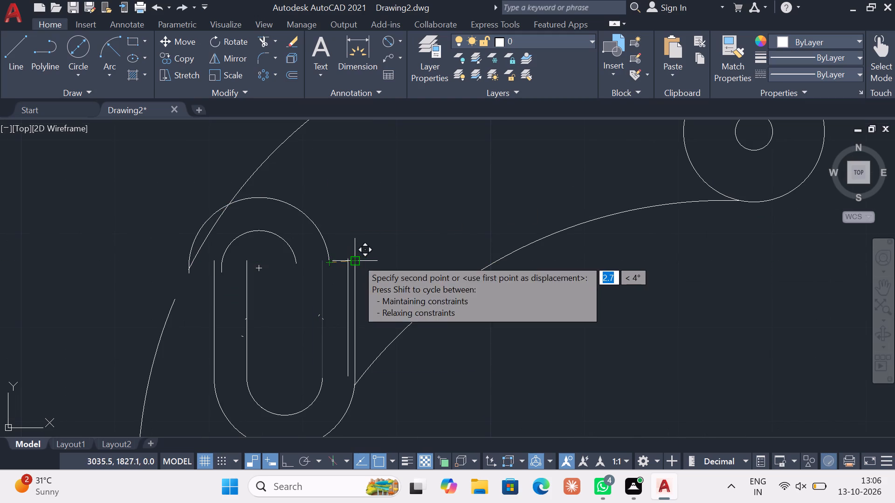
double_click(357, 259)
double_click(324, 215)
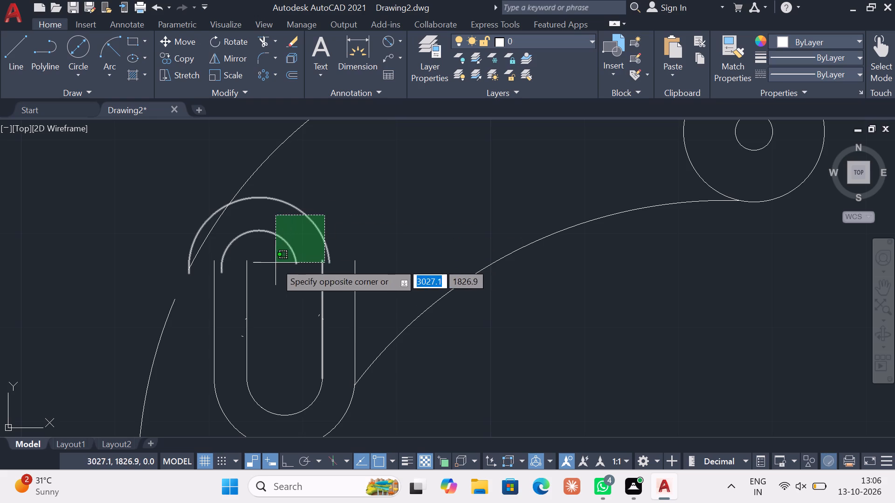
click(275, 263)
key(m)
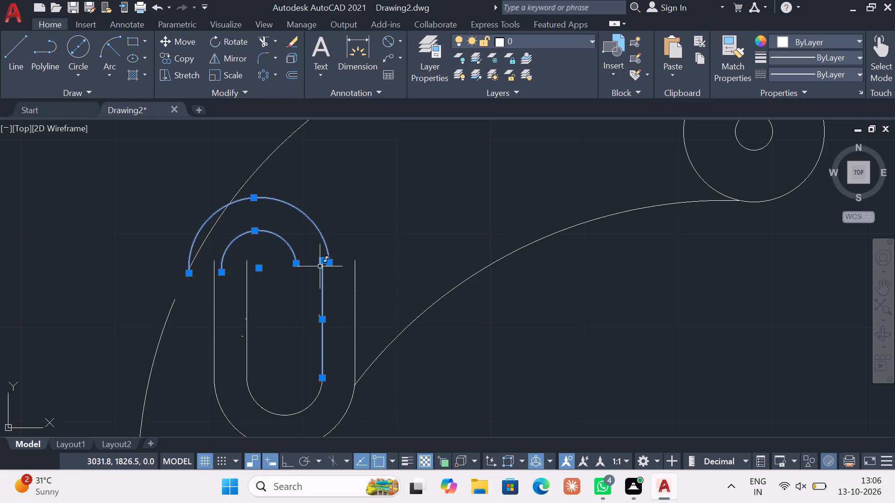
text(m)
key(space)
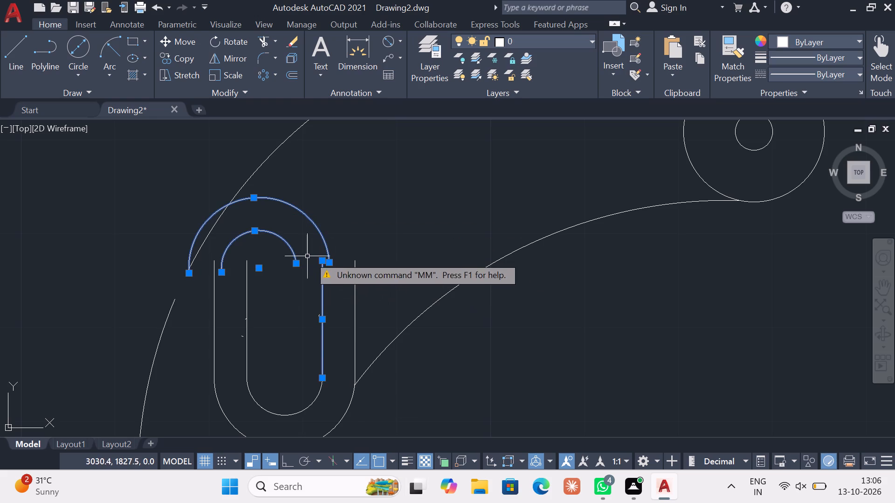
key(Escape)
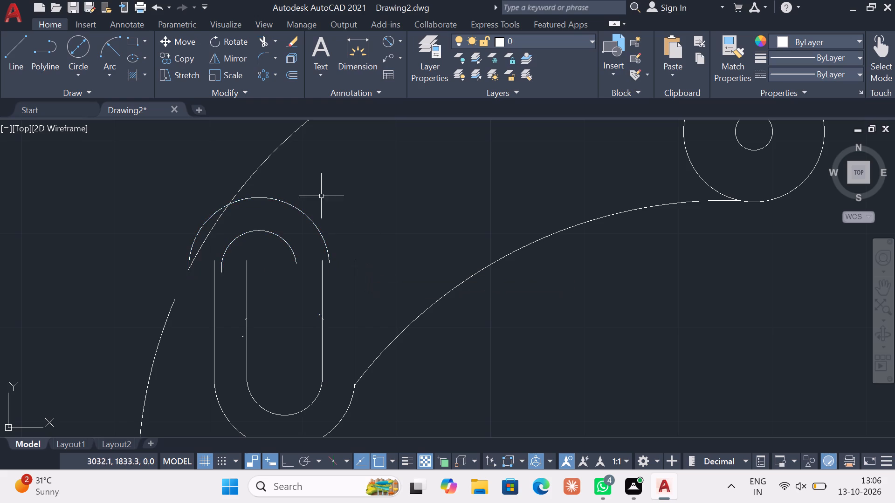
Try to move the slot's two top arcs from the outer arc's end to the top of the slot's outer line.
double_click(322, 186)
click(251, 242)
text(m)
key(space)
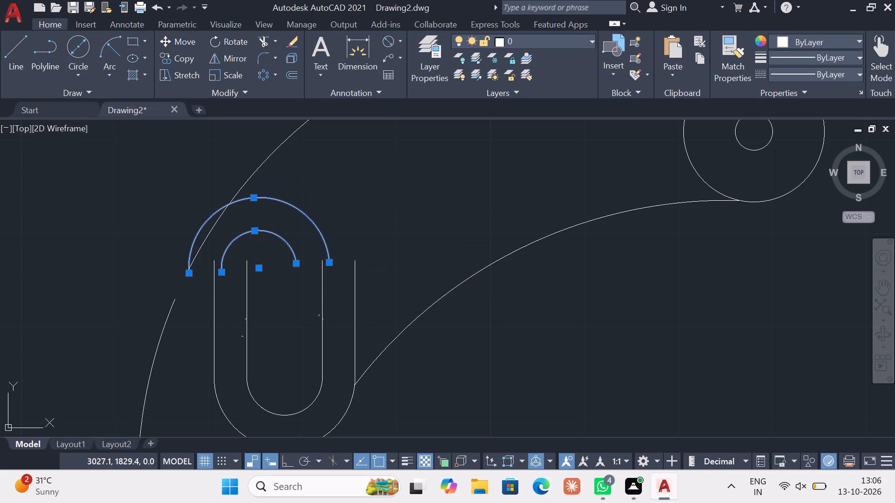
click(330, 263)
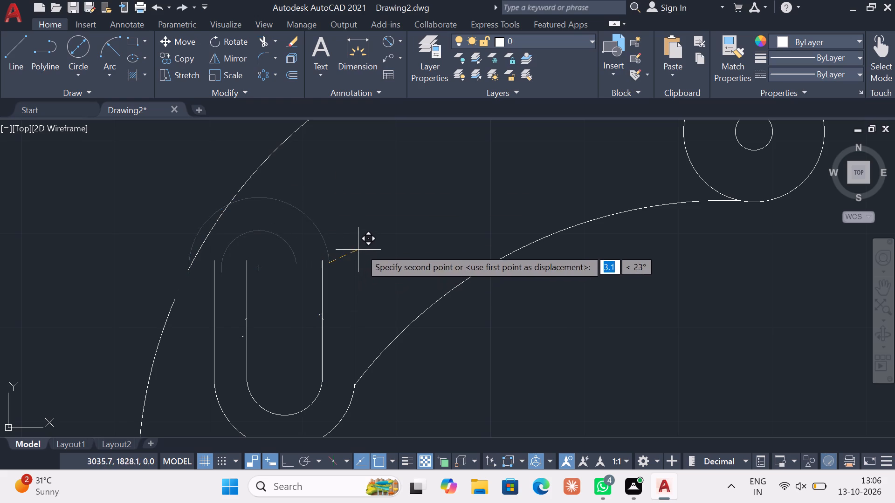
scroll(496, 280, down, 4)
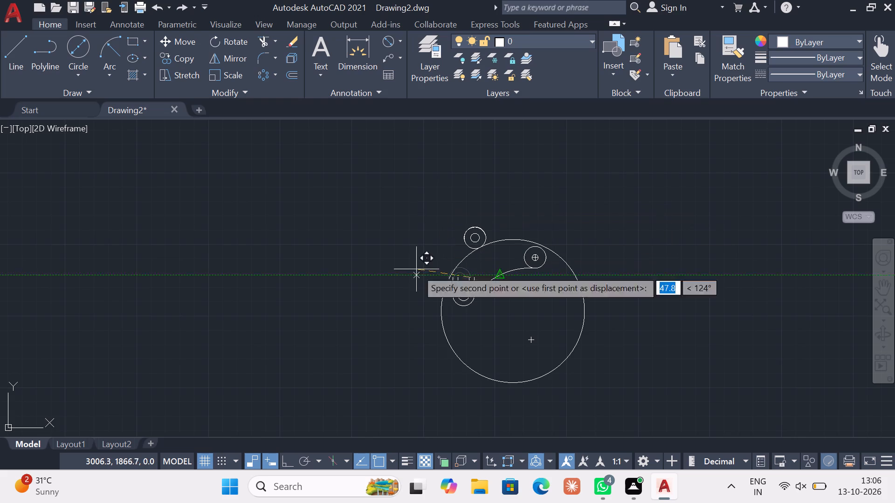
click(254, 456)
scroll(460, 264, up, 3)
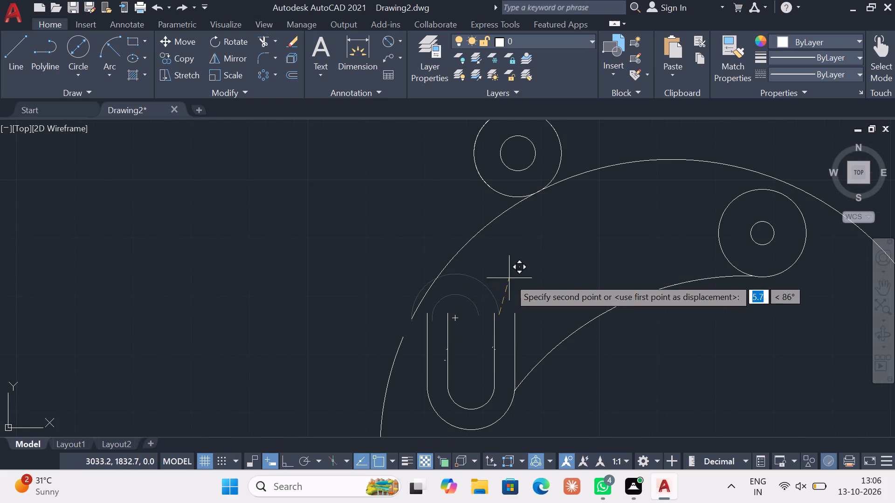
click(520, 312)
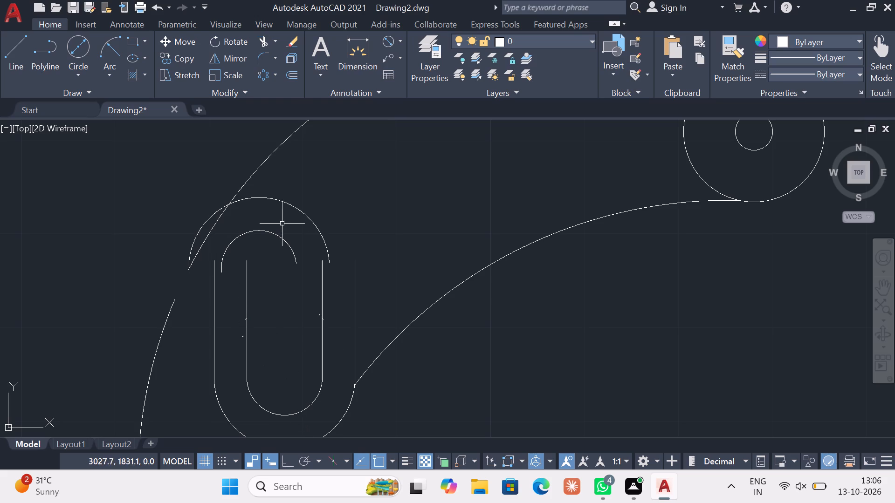
Delete the slot's two displaced top arcs.
click(314, 195)
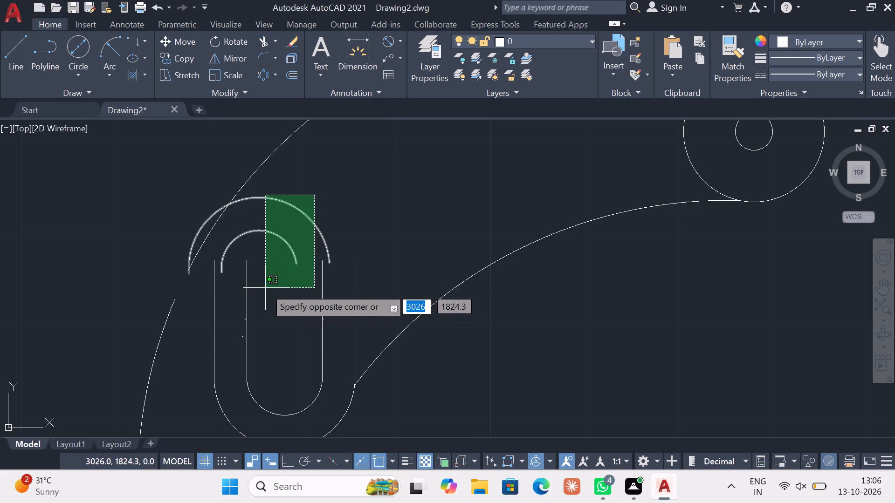
click(265, 288)
key(Delete)
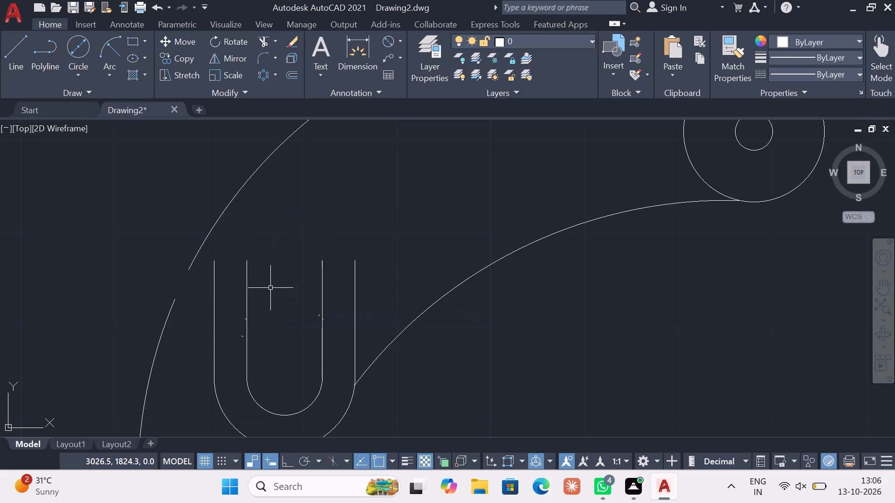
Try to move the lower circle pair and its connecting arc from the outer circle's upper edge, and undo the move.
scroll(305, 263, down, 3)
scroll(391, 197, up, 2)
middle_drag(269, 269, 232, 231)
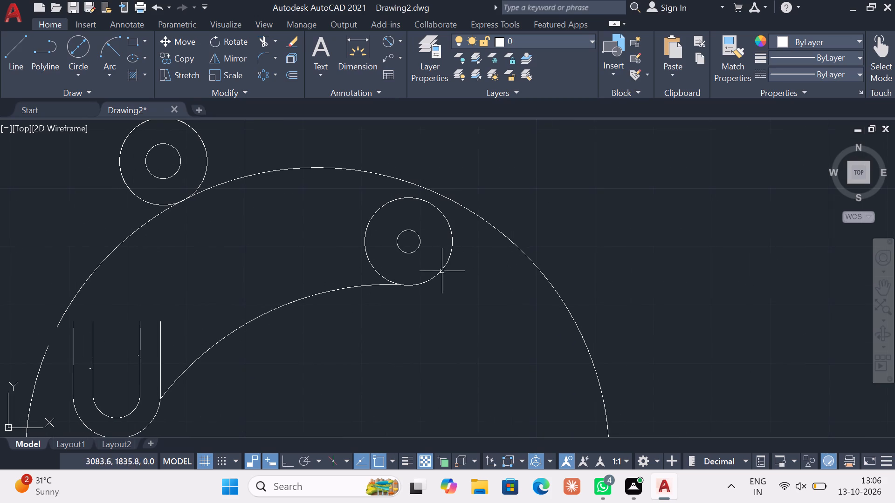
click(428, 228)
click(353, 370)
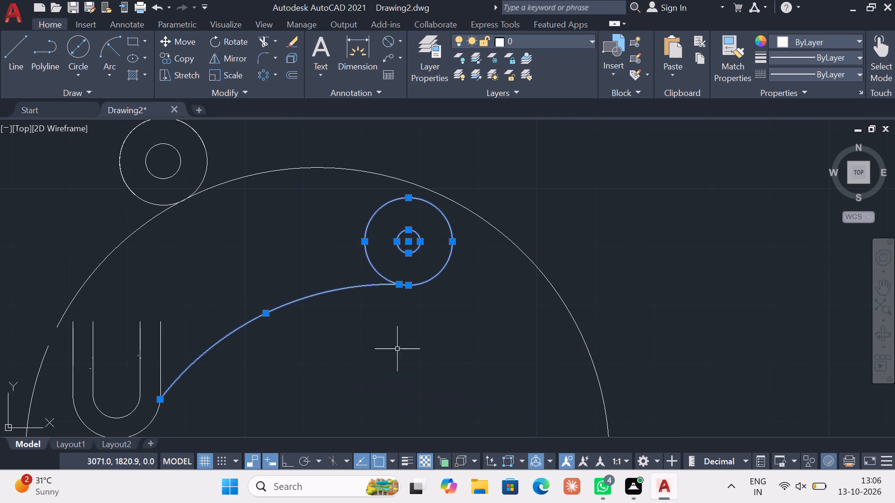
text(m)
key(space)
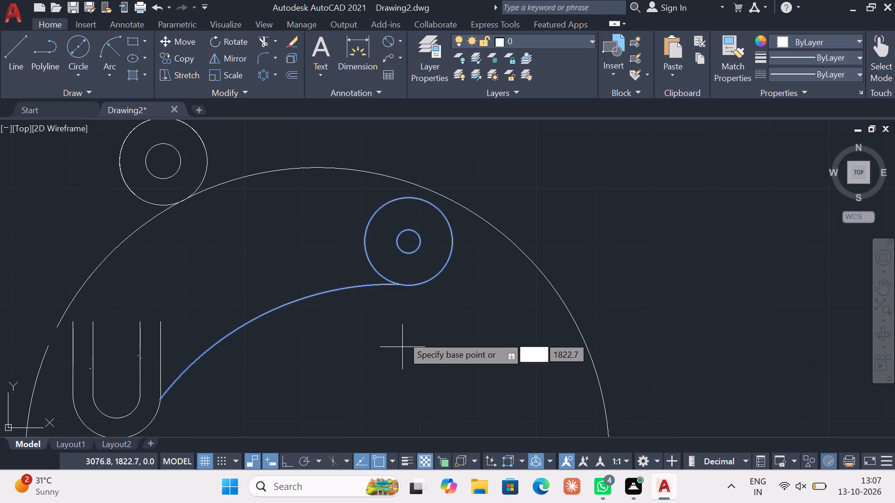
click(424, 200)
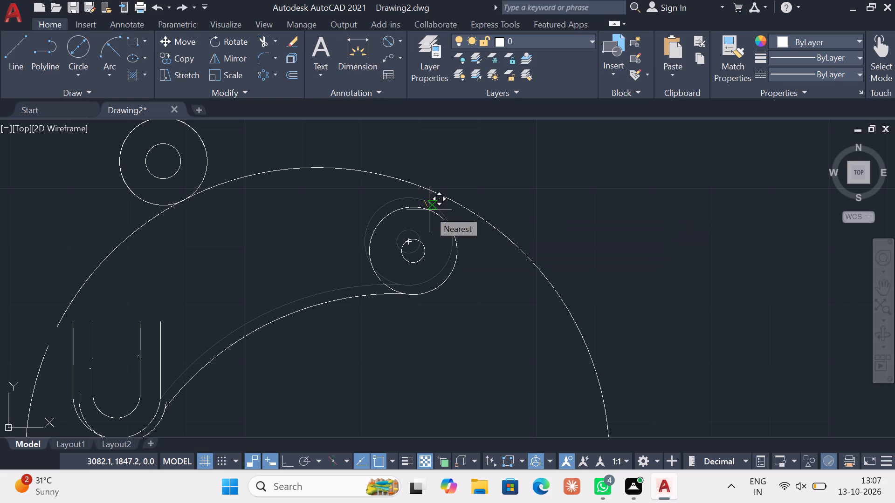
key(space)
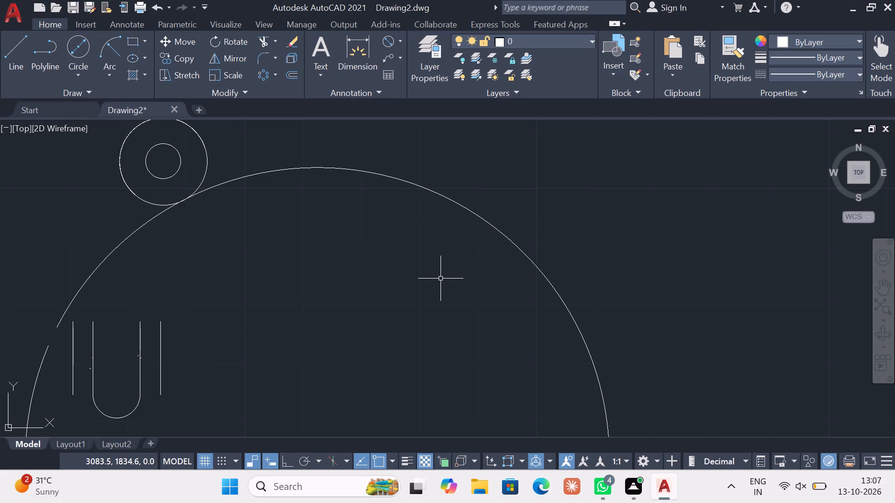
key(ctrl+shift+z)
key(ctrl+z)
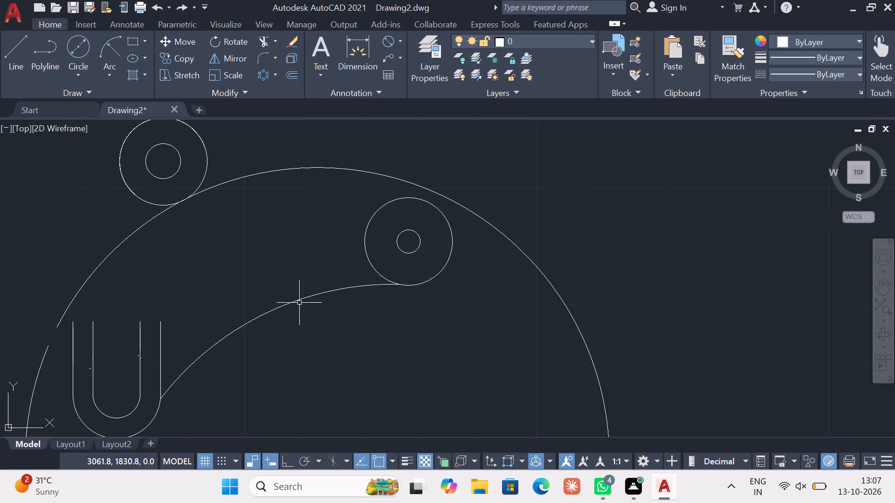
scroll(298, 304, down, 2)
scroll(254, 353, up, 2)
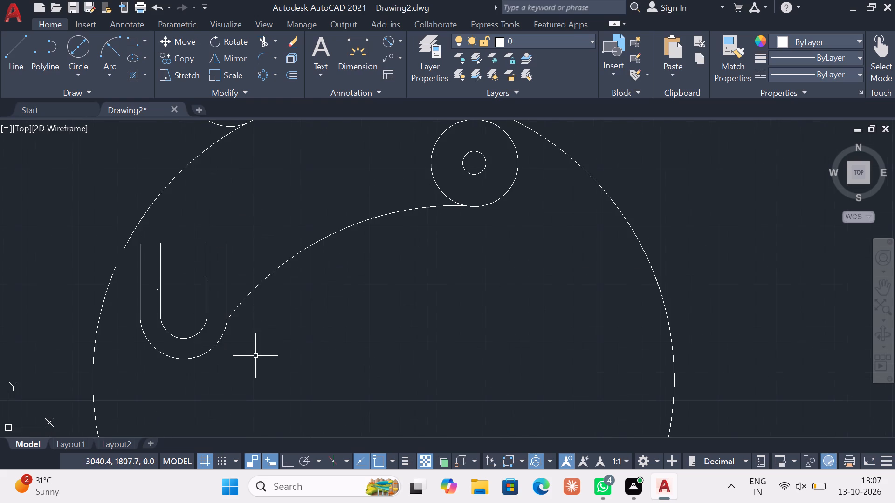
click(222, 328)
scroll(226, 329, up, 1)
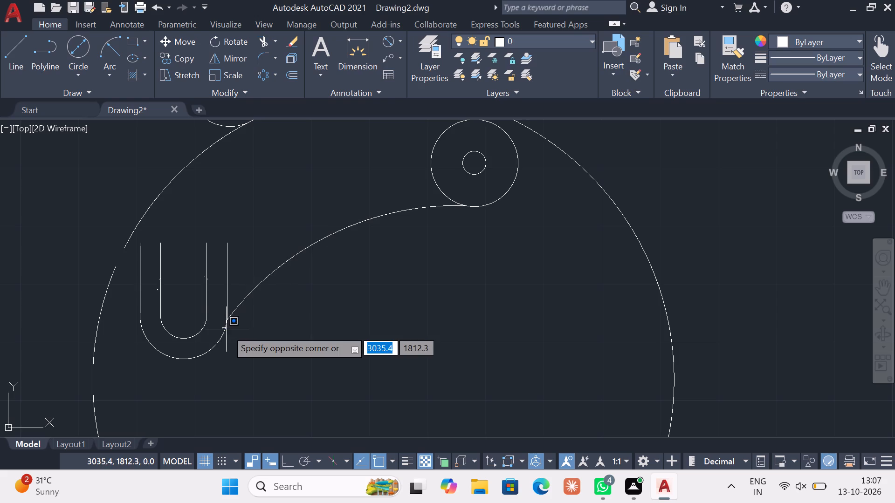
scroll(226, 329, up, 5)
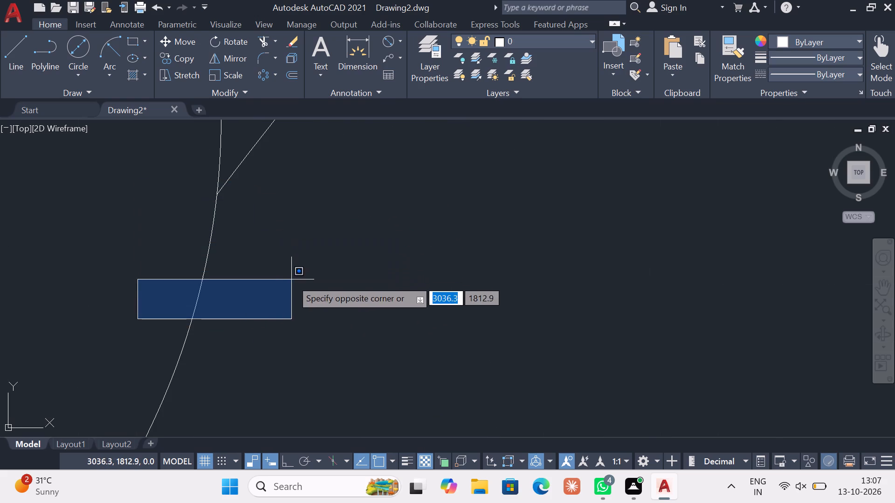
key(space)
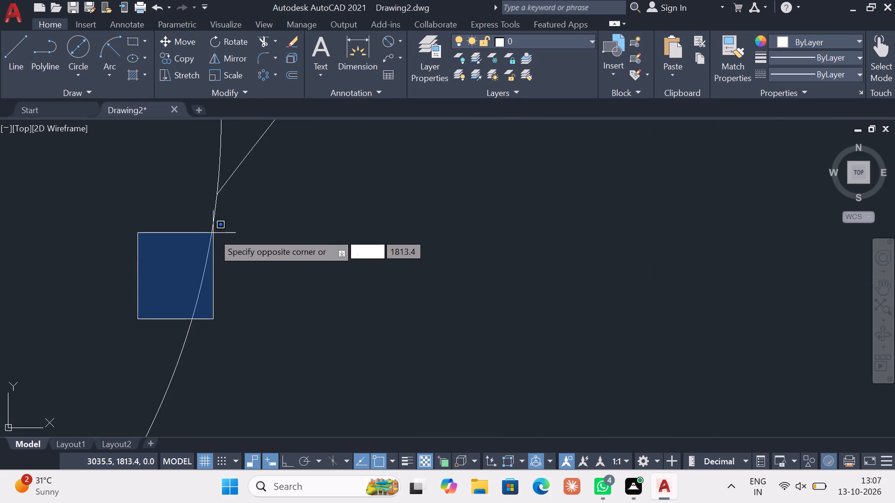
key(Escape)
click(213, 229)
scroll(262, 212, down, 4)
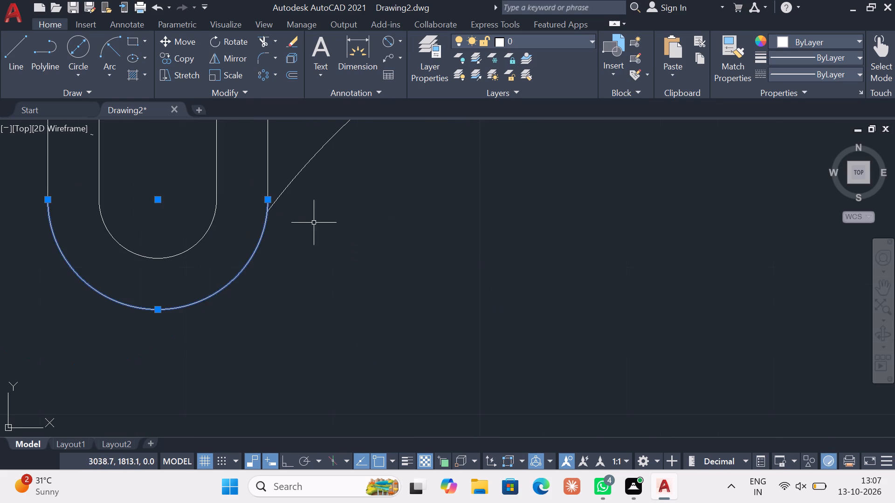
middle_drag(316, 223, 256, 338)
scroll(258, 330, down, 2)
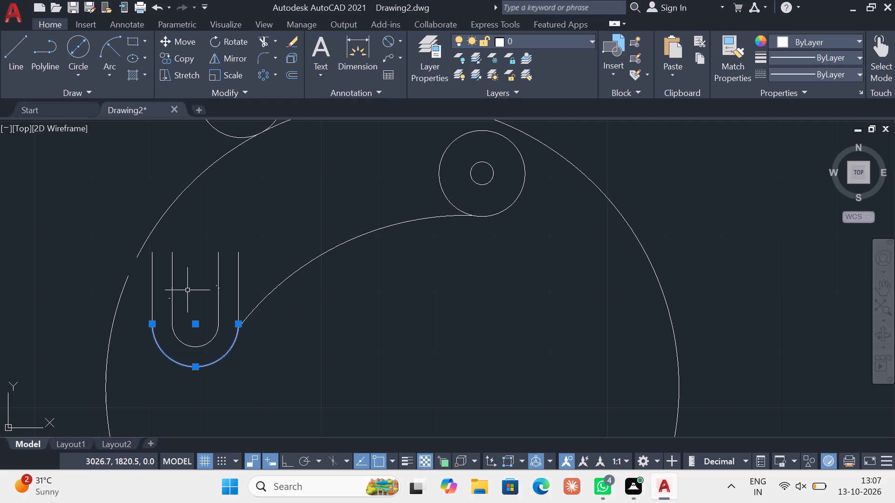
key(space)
Move only the lower concentric circle pair from the outer circle's top up to the large sweeping arc.
scroll(426, 200, down, 2)
middle_drag(464, 223, 329, 279)
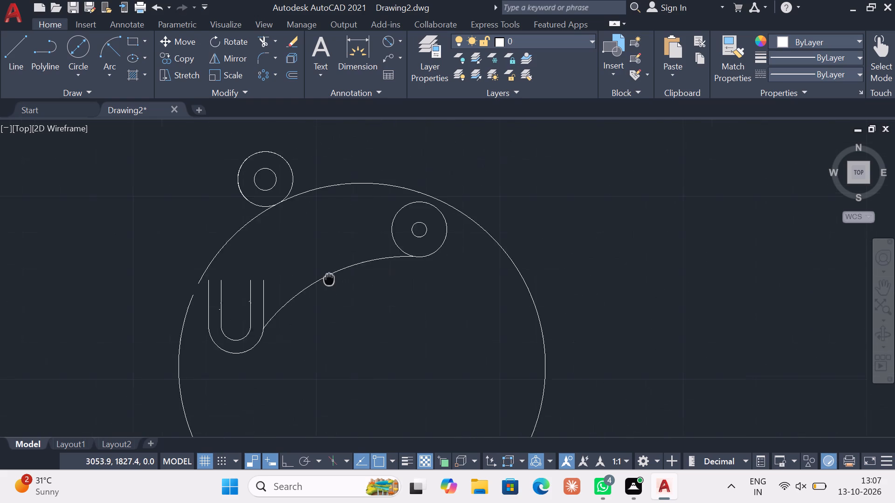
middle_drag(329, 279, 279, 277)
scroll(379, 200, up, 2)
scroll(380, 249, down, 2)
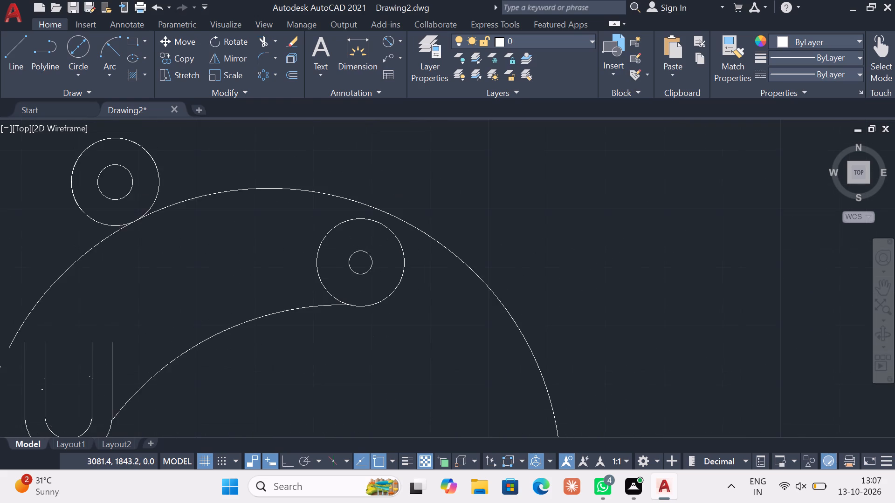
click(404, 262)
click(304, 273)
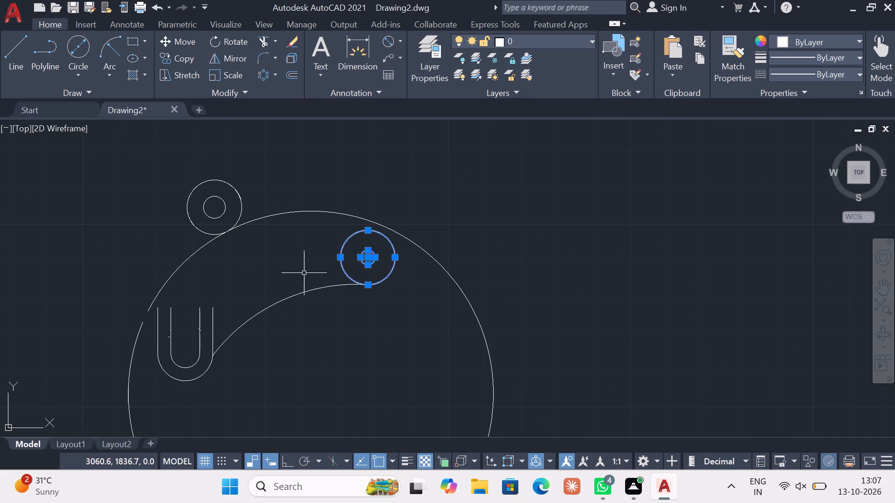
text(m)
key(space)
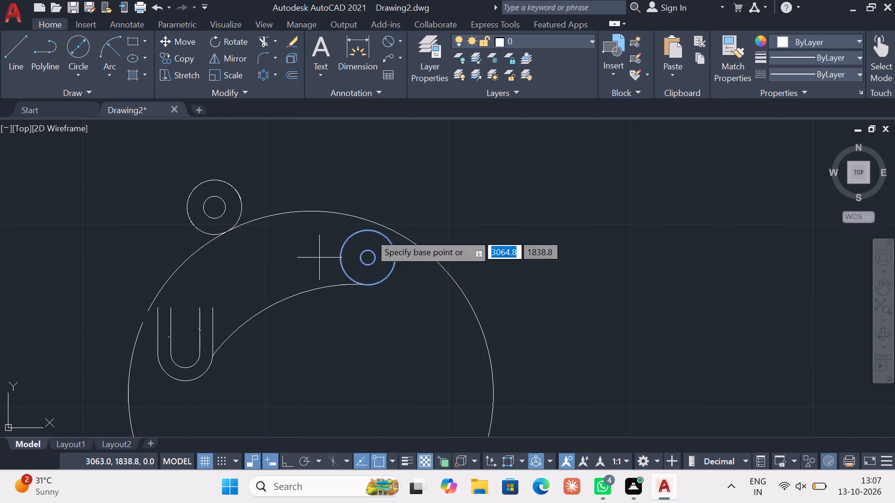
scroll(407, 249, up, 1)
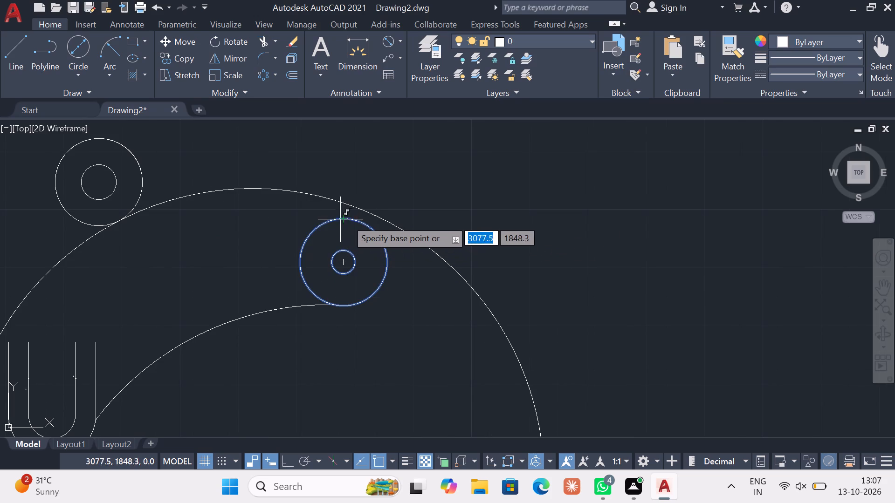
click(346, 219)
click(341, 200)
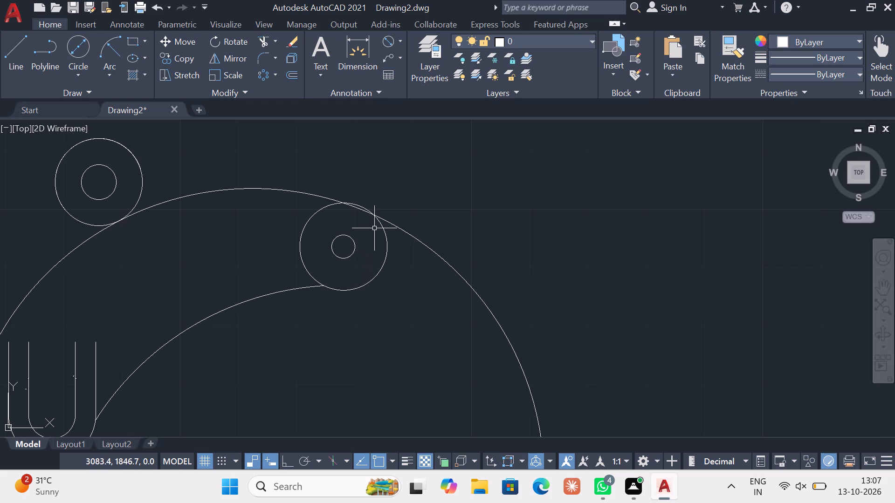
Move the same circle pair slightly, from a point on its outer circle's upper edge onto the large arc, so the two just touch.
click(369, 239)
click(268, 246)
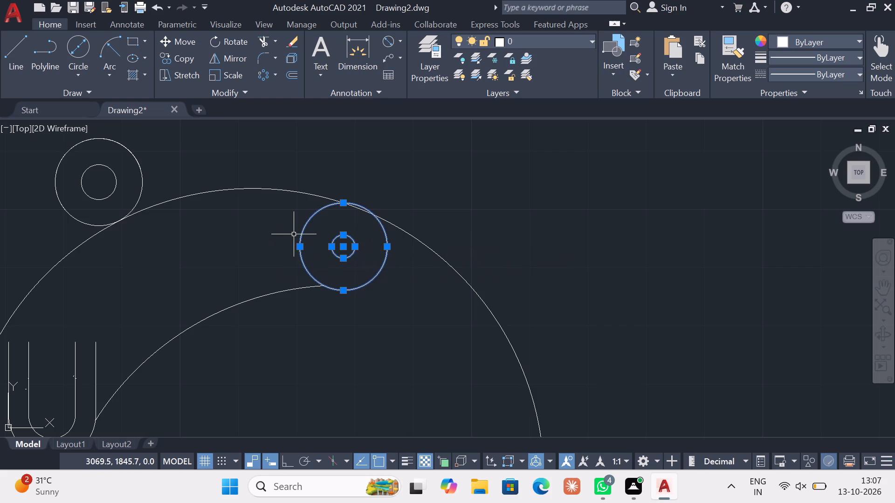
key(m)
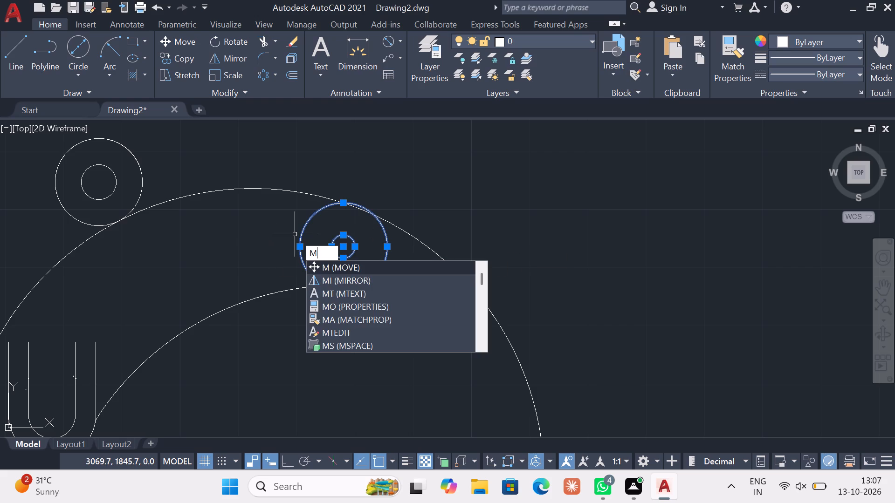
key(space)
scroll(344, 200, up, 3)
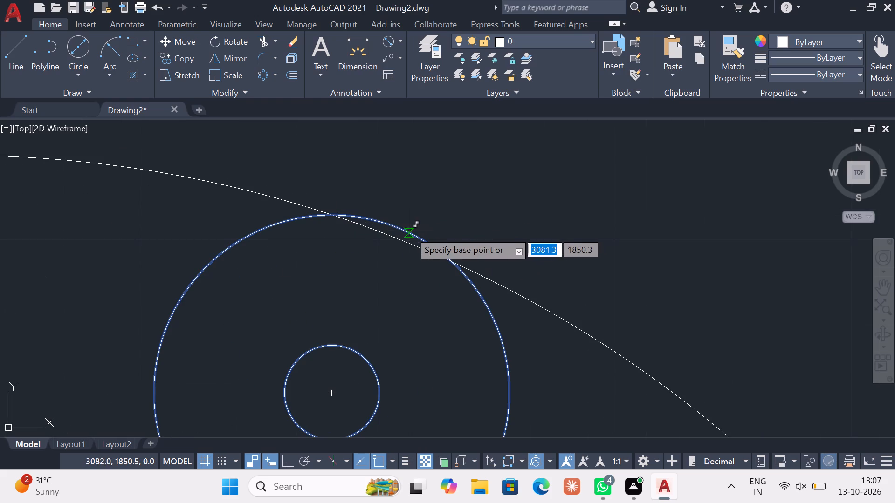
click(406, 231)
click(411, 244)
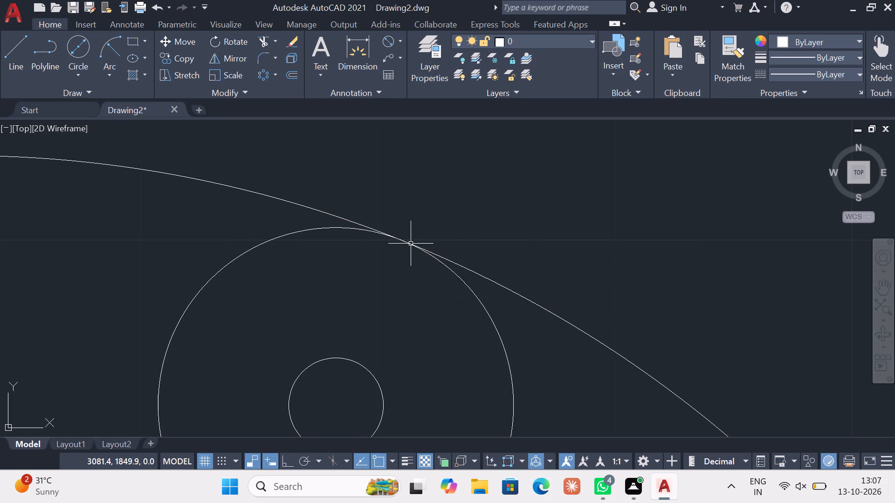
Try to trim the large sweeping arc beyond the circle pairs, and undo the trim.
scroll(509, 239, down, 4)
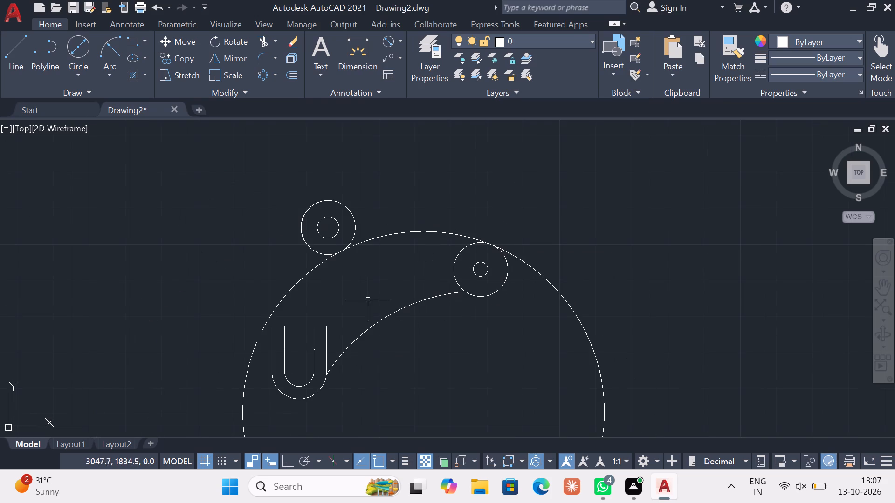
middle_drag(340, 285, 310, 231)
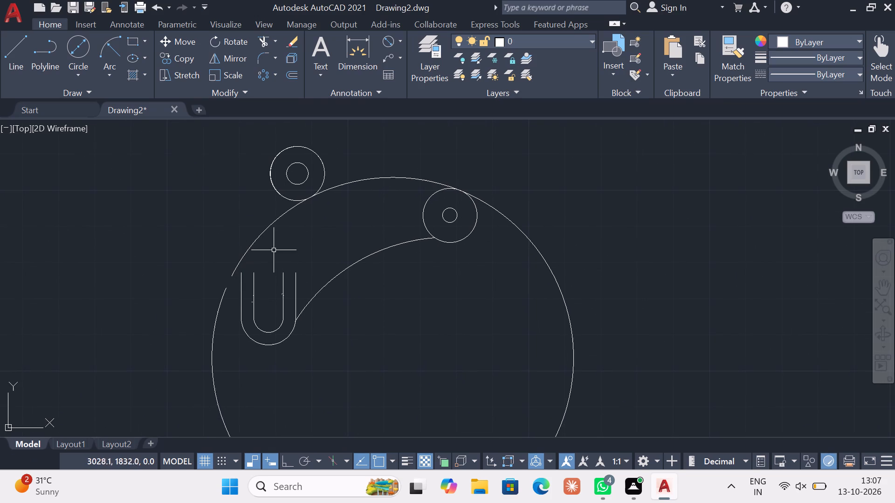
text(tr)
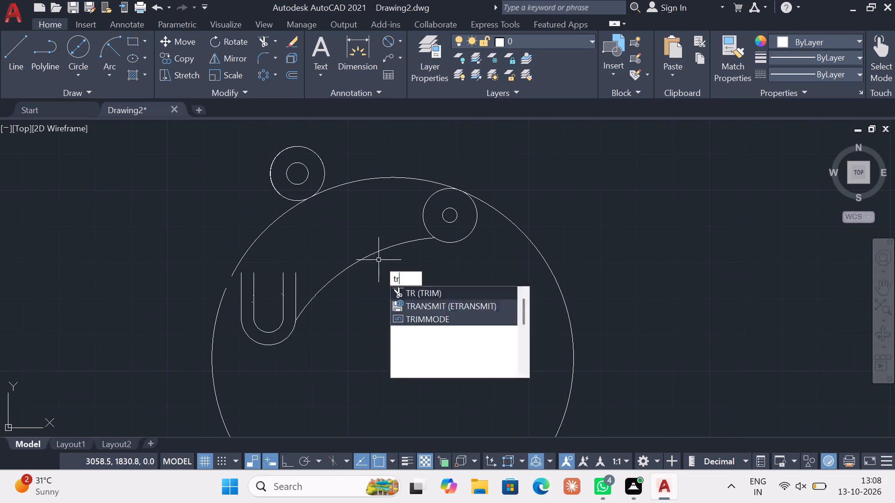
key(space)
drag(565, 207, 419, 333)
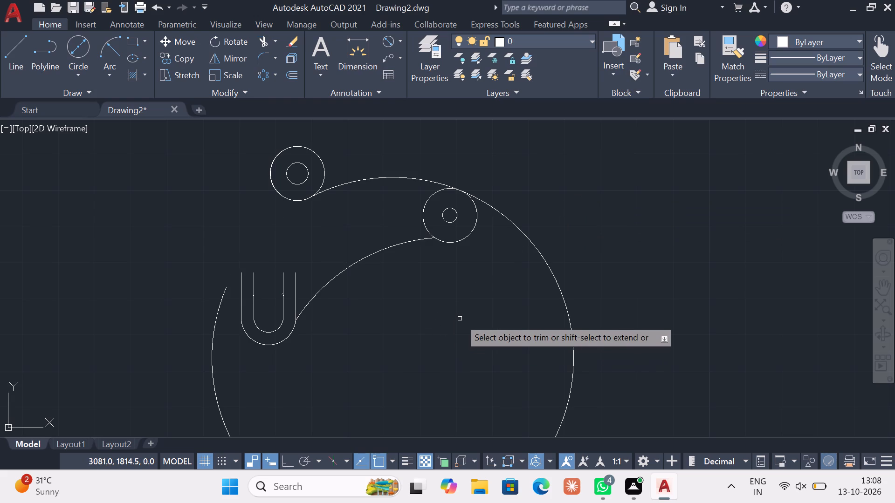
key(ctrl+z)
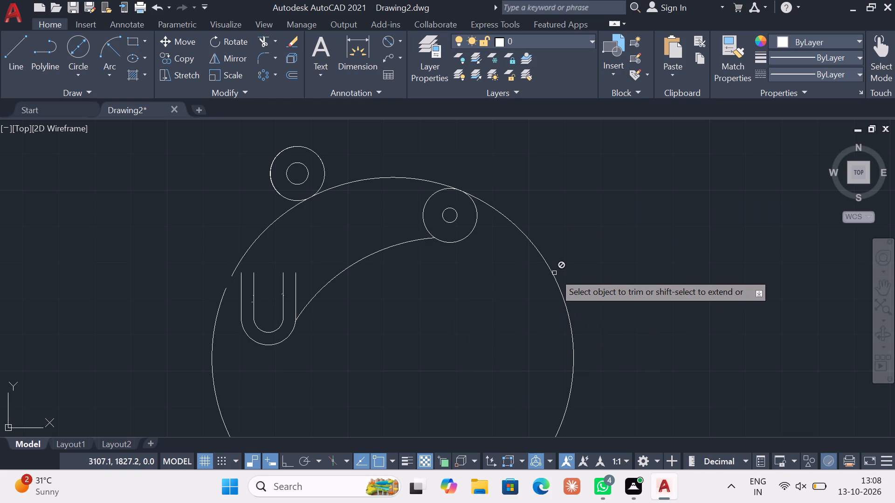
Draw a short slanted line across the point where the large arc touches the lower circle pair's outer circle.
middle_click(444, 325)
key(l)
key(space)
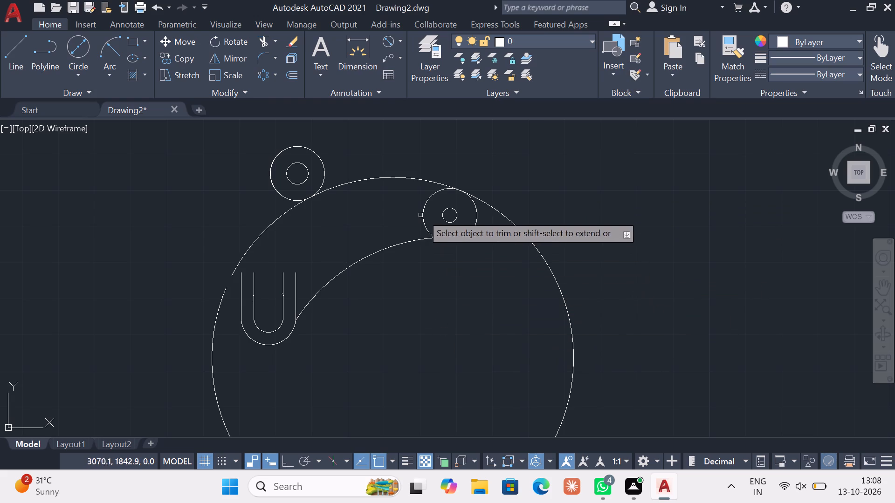
key(space)
key(l)
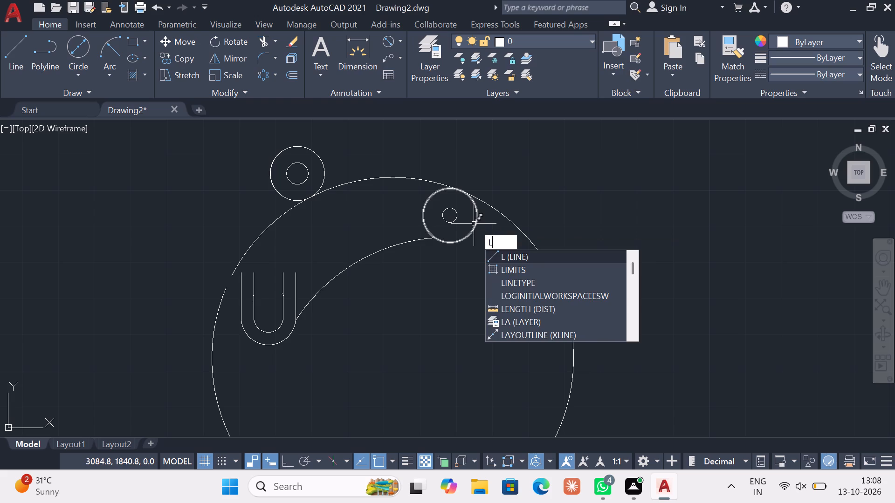
key(space)
scroll(459, 179, up, 4)
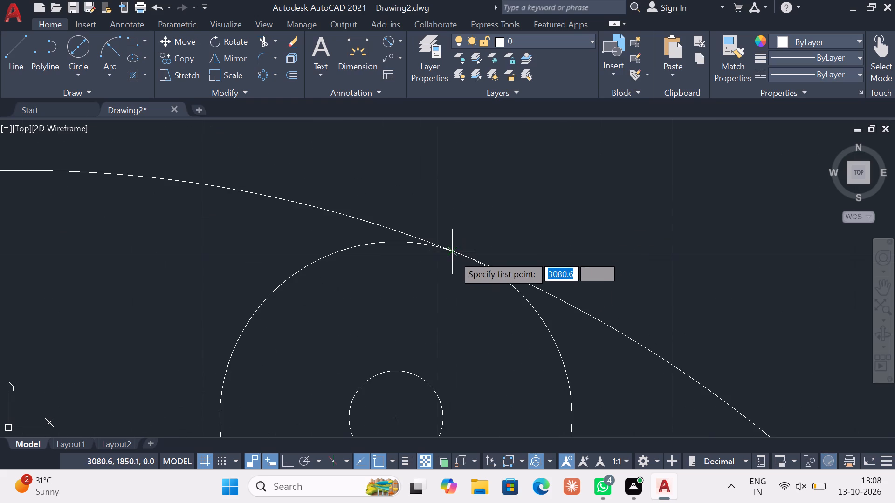
click(435, 315)
click(477, 195)
scroll(480, 201, down, 2)
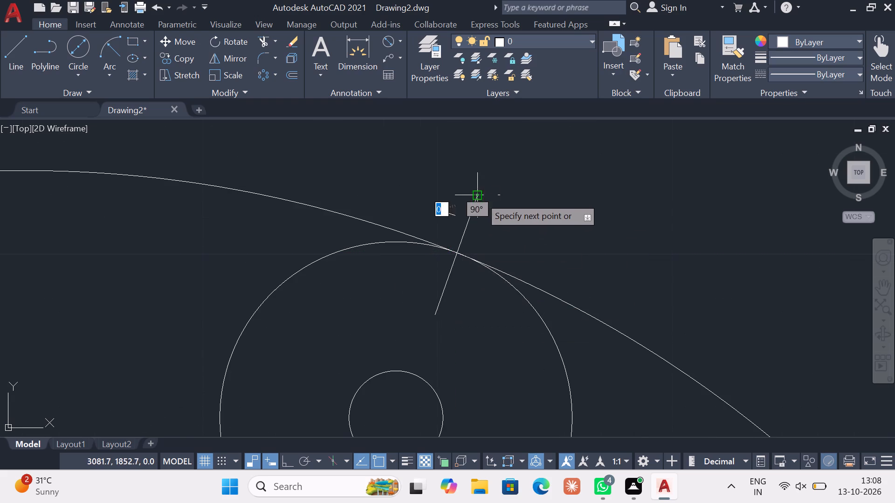
scroll(480, 201, down, 1)
right_click(492, 202)
click(555, 210)
Trim the large arc between the upper circle pair and the slot, try trimming its remaining sweep beyond the short line, and undo that second cut.
text(tr)
key(space)
drag(590, 217, 583, 347)
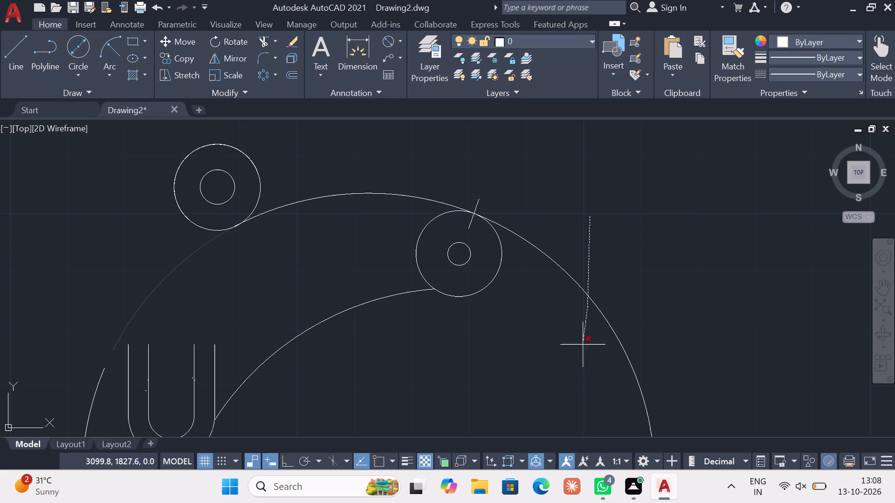
drag(583, 347, 583, 347)
double_click(592, 302)
scroll(591, 291, down, 3)
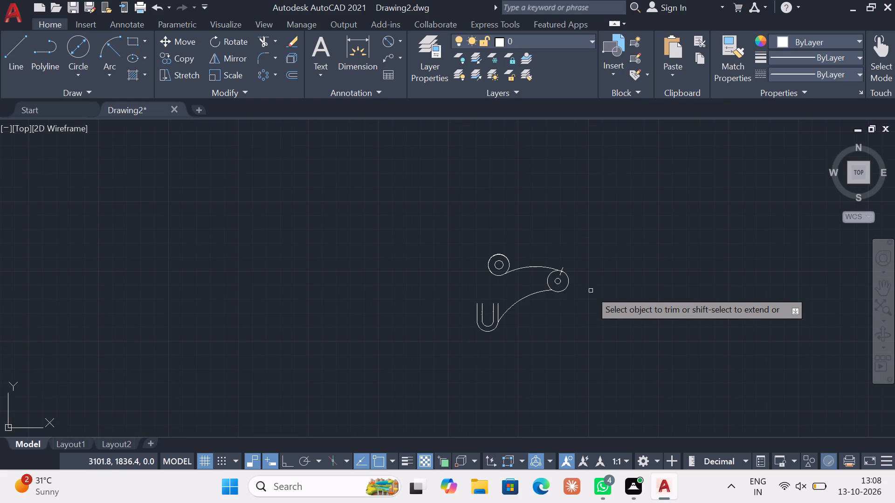
scroll(509, 322, up, 1)
key(ctrl+z)
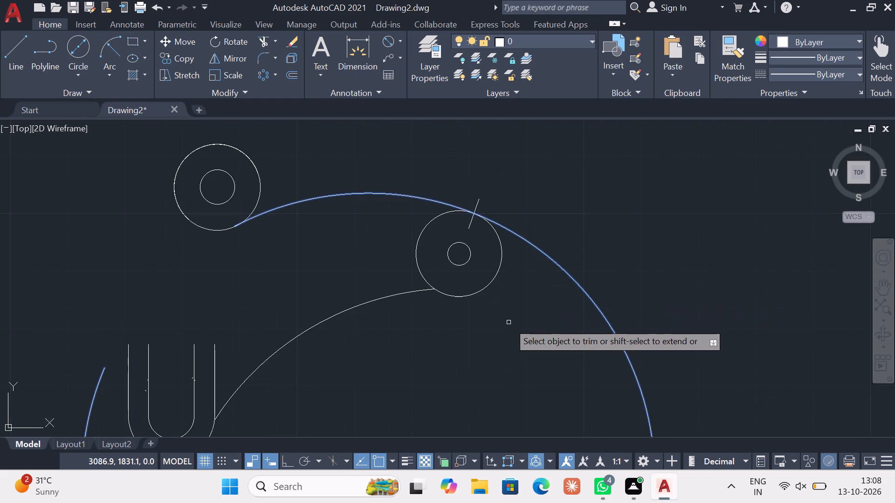
scroll(550, 327, down, 2)
middle_drag(529, 337, 495, 235)
scroll(495, 235, left, 1)
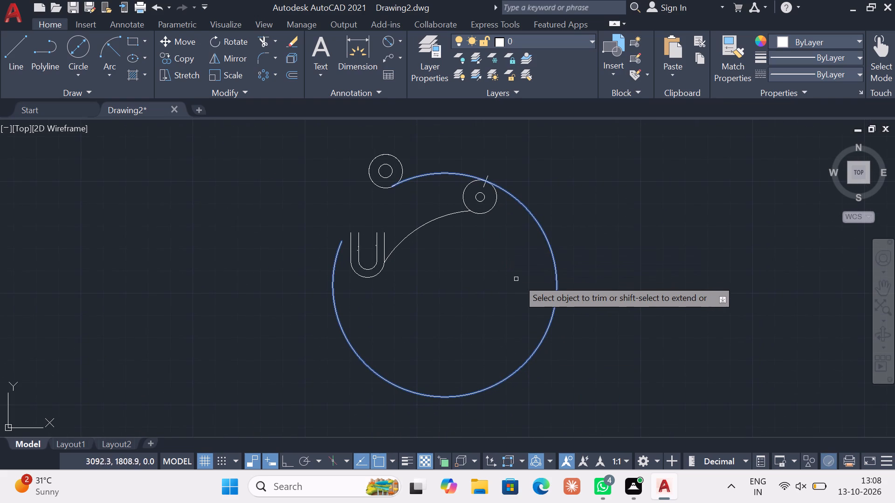
key(space)
key(Escape)
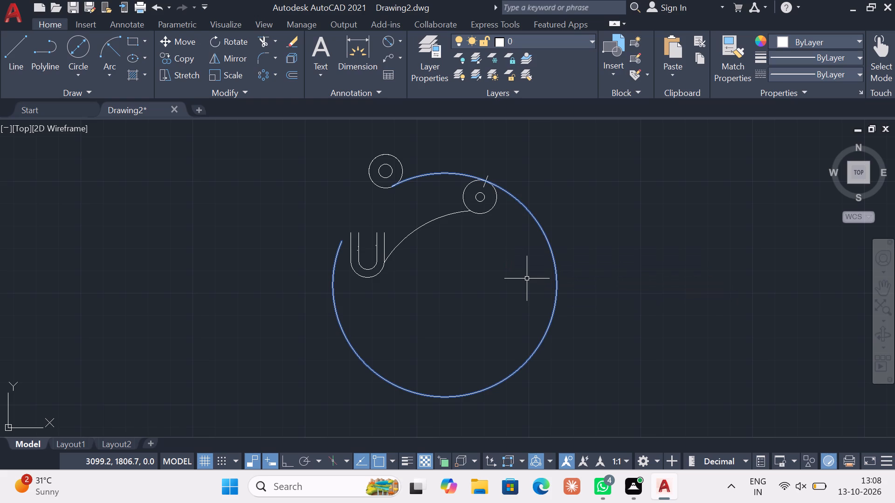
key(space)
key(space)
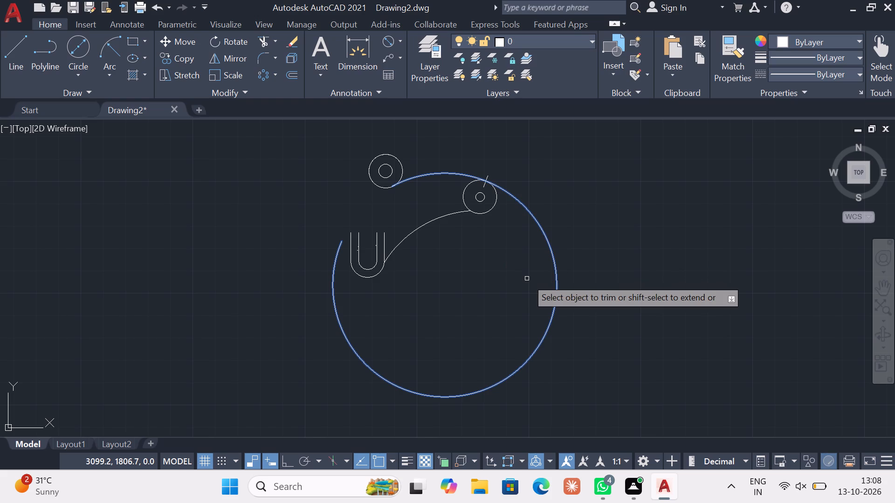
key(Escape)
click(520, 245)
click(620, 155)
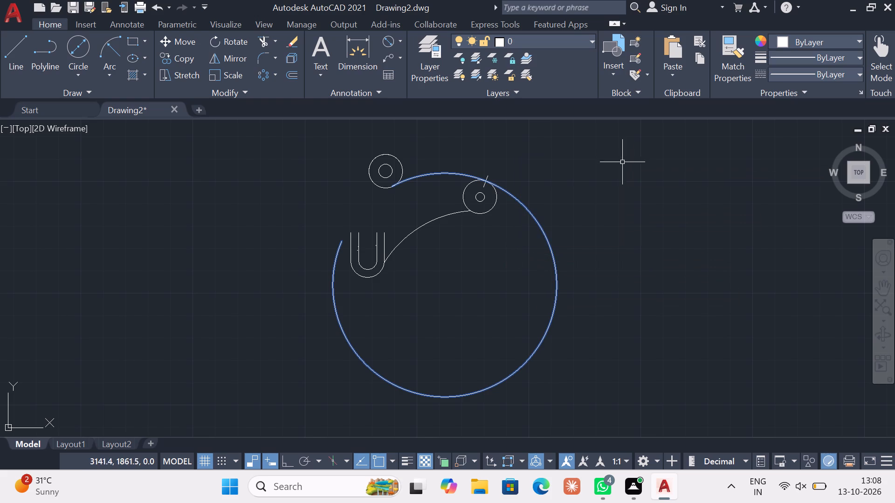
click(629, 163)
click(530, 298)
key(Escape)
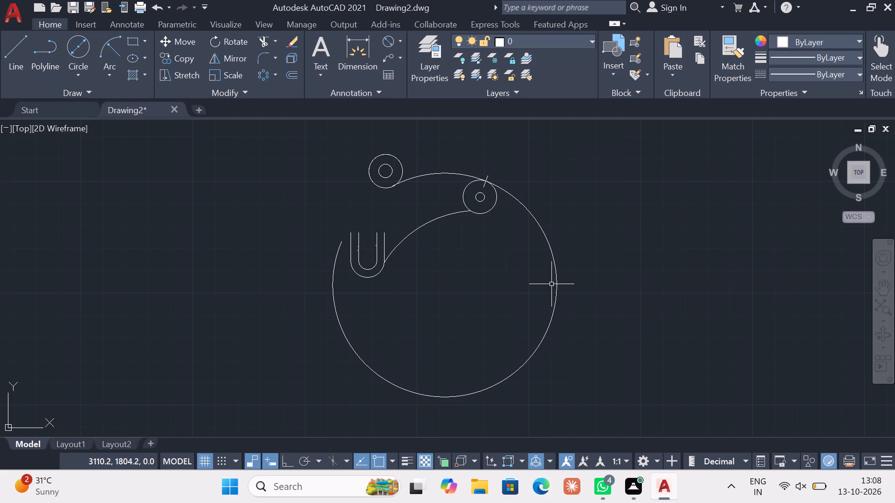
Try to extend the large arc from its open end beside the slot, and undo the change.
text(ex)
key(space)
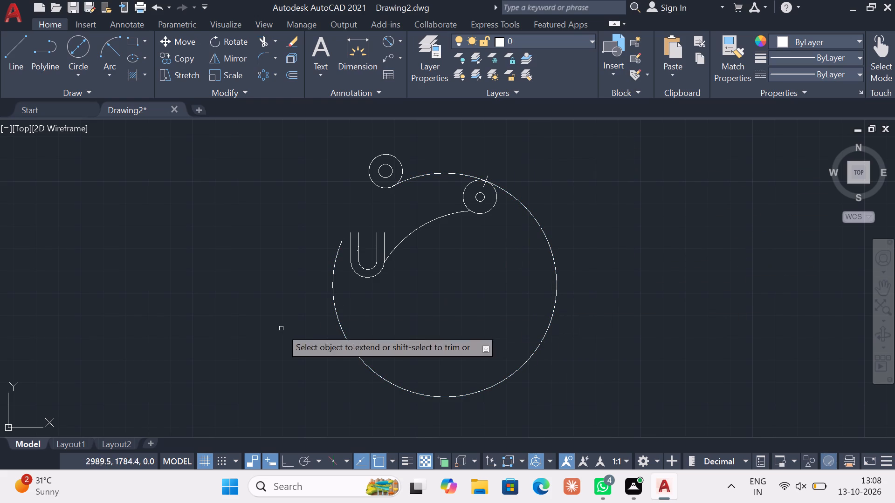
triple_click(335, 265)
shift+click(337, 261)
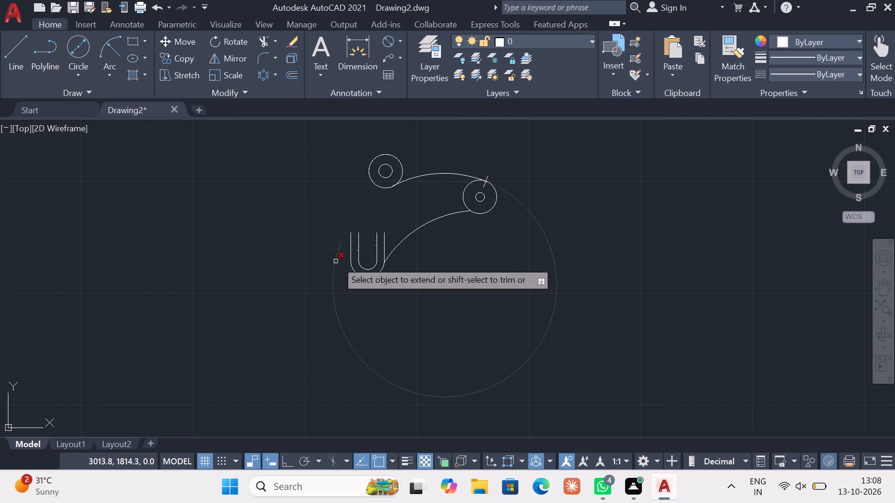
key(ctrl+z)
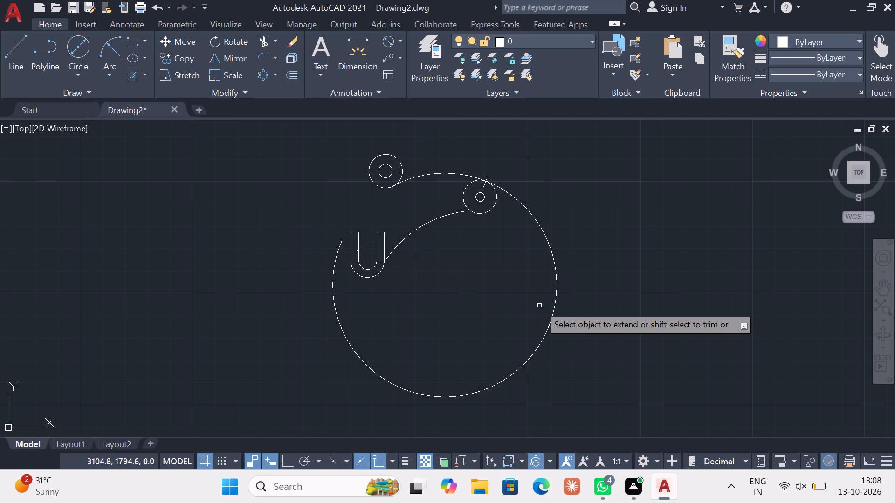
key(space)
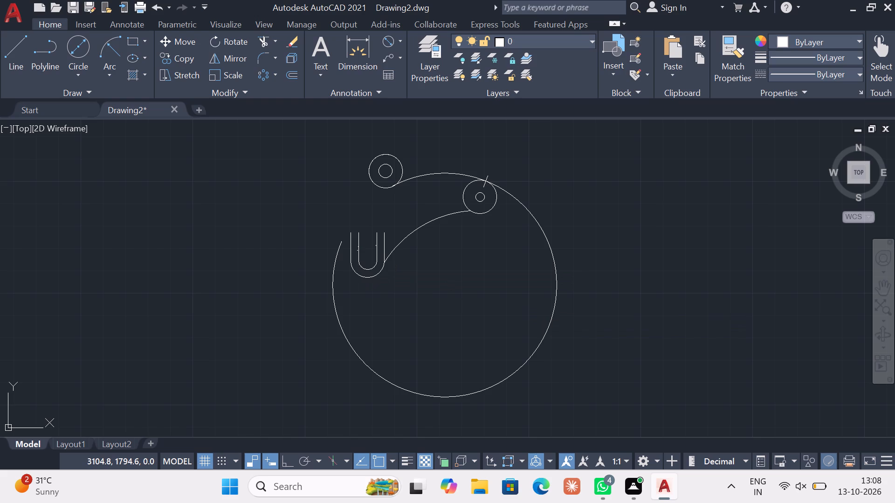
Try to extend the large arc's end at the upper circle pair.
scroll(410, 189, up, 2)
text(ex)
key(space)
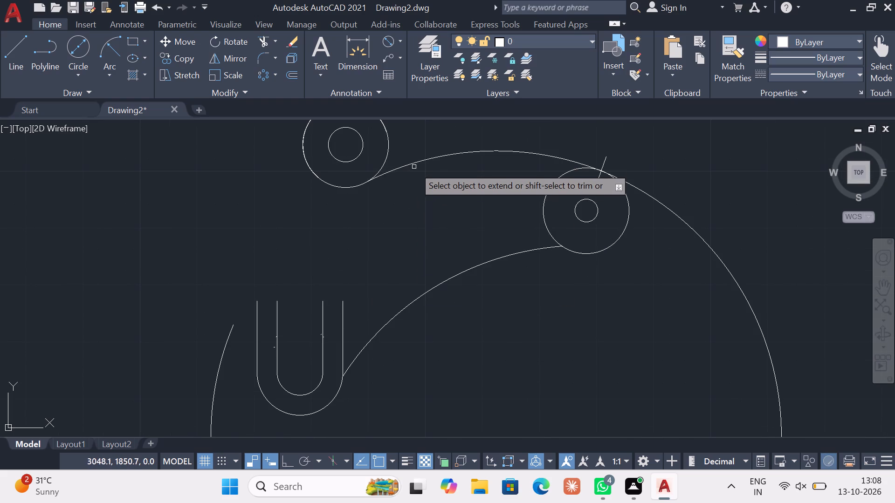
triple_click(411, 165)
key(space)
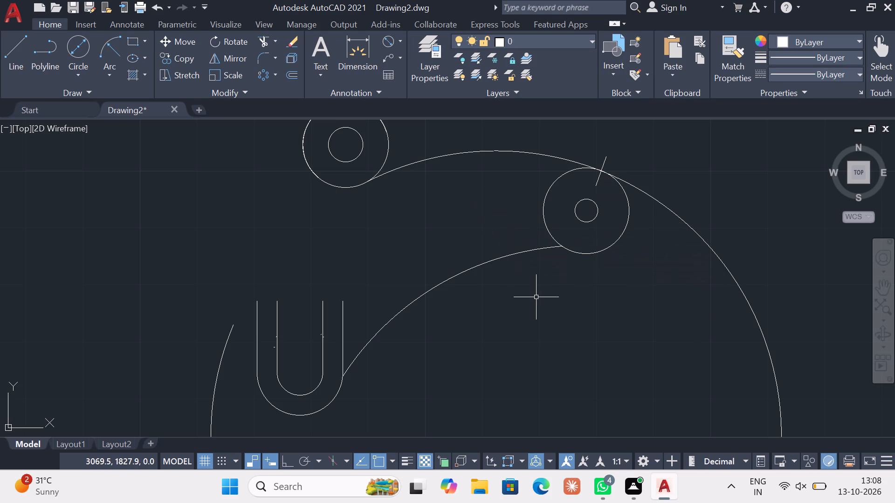
Trim away the large arc's remaining sweep beyond the short slanted line at the lower circle pair.
text(tr)
key(space)
drag(688, 204, 687, 245)
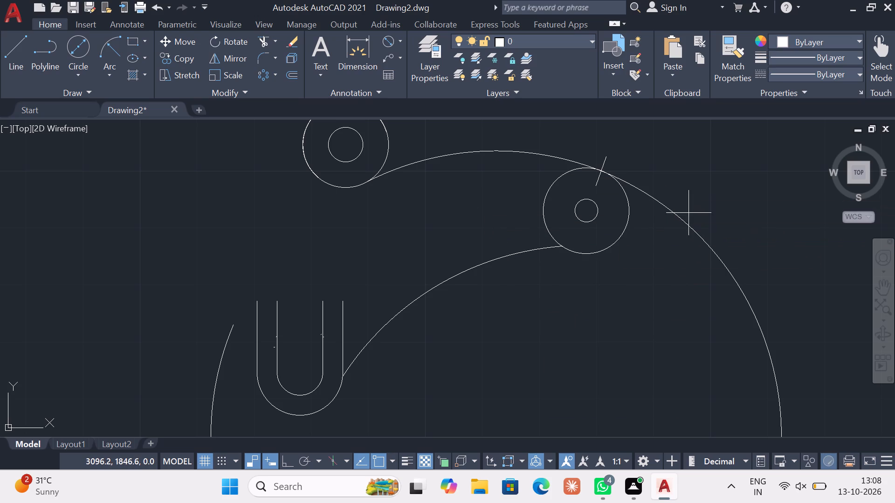
drag(687, 245, 685, 257)
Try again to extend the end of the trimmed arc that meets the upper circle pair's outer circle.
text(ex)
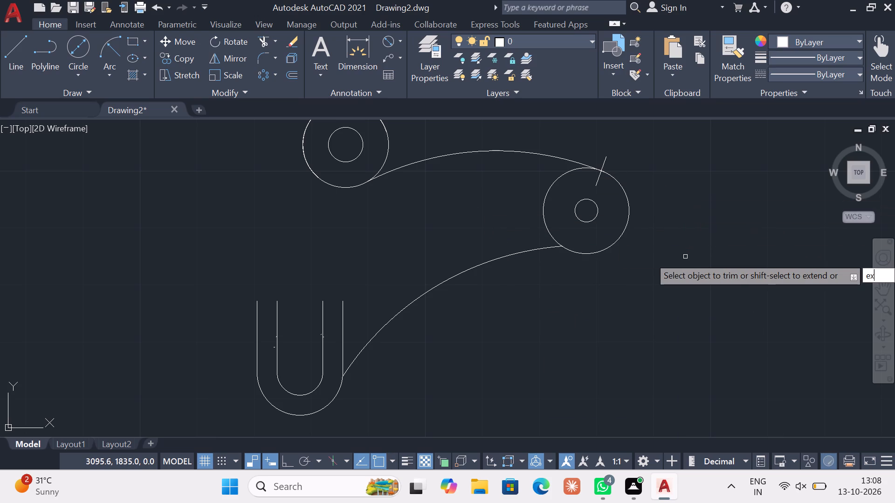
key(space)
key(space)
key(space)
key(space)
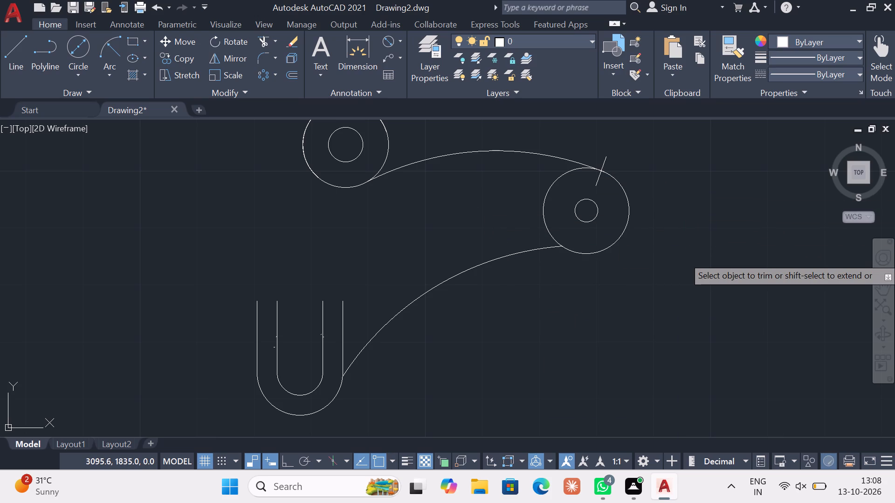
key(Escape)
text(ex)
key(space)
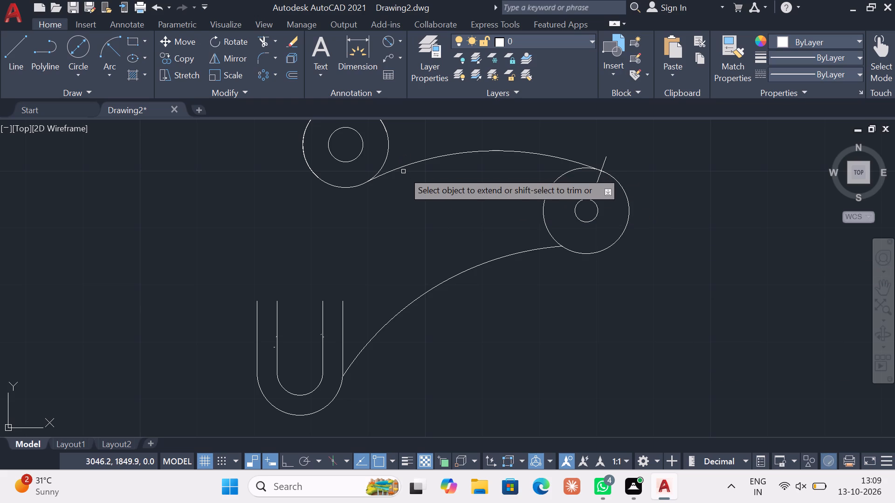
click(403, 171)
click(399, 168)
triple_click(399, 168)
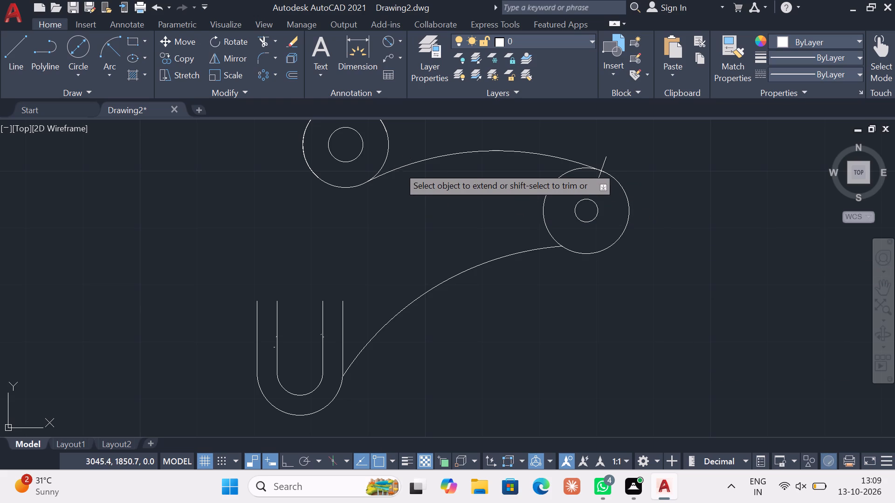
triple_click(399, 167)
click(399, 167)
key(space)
Mirror both bottom arcs of the nested slot about the line joining the midpoints of its outer sides, keeping the originals.
scroll(506, 218, down, 1)
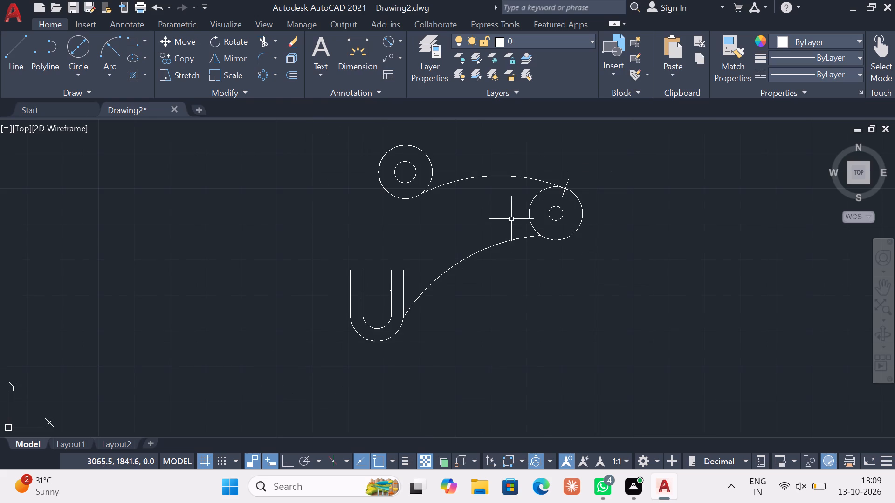
scroll(513, 222, down, 1)
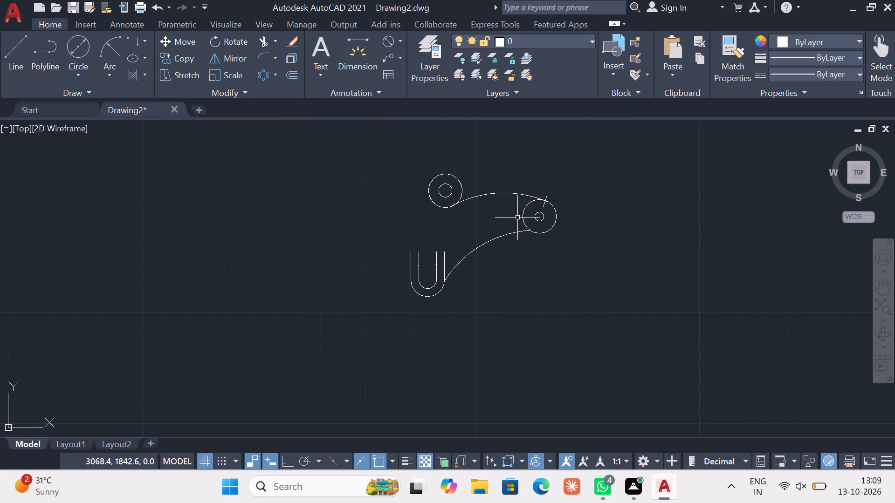
scroll(455, 310, up, 3)
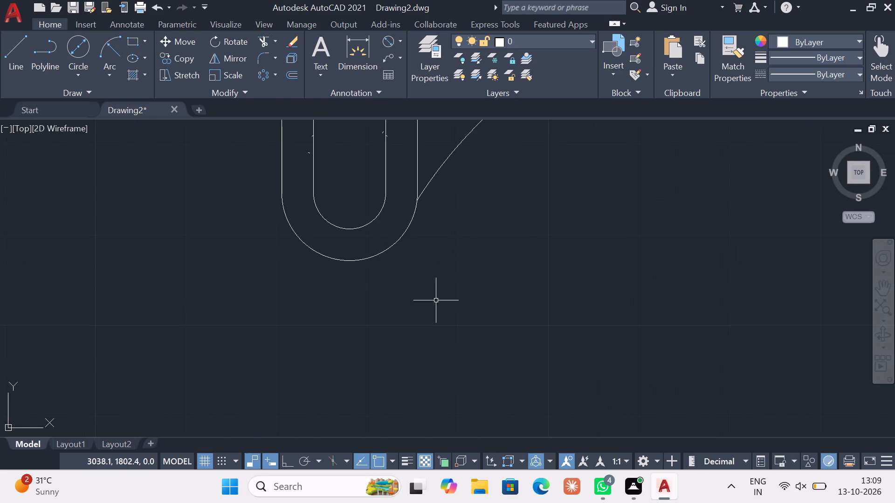
click(354, 211)
click(345, 279)
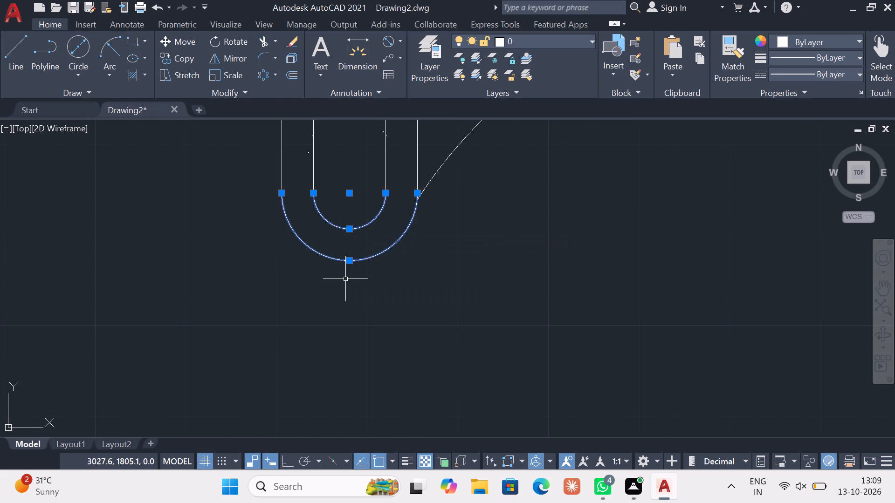
text(mi)
key(space)
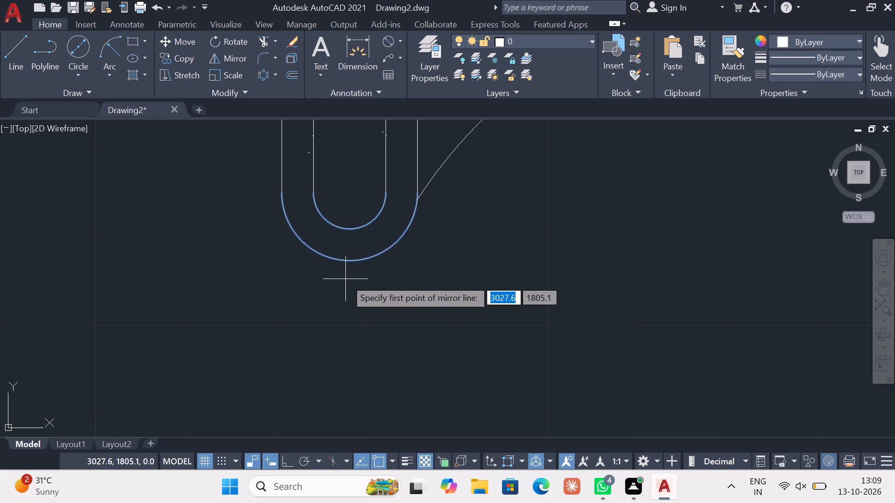
middle_drag(264, 213, 250, 370)
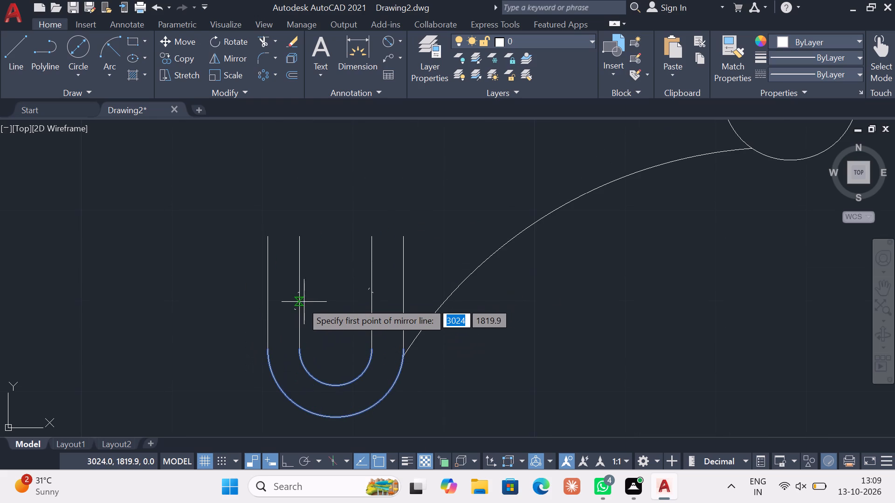
click(270, 293)
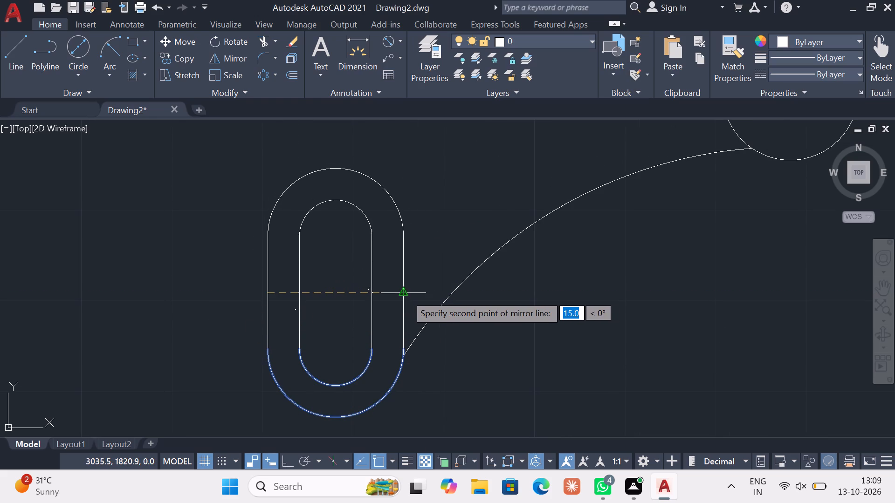
click(405, 294)
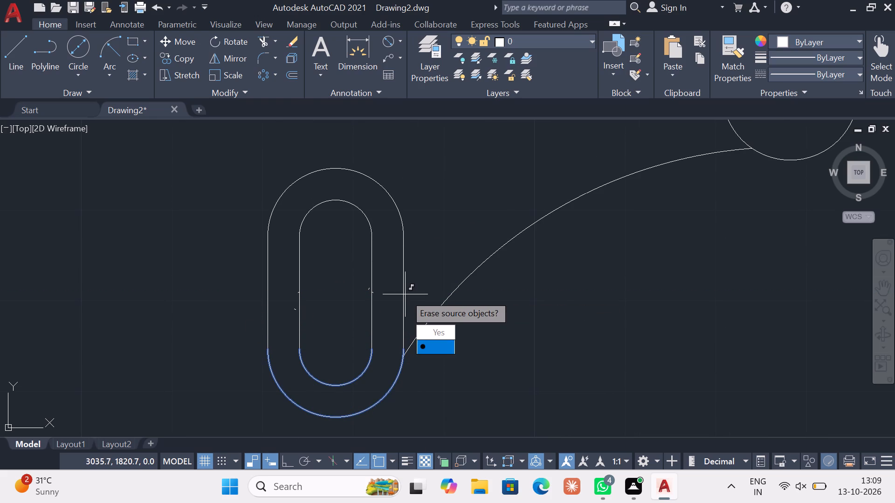
drag(439, 351, 443, 347)
Erase the stray short line between the slot's inner and outer left sides, just below mid-height.
scroll(394, 237, down, 2)
middle_drag(409, 229, 382, 307)
scroll(387, 307, up, 1)
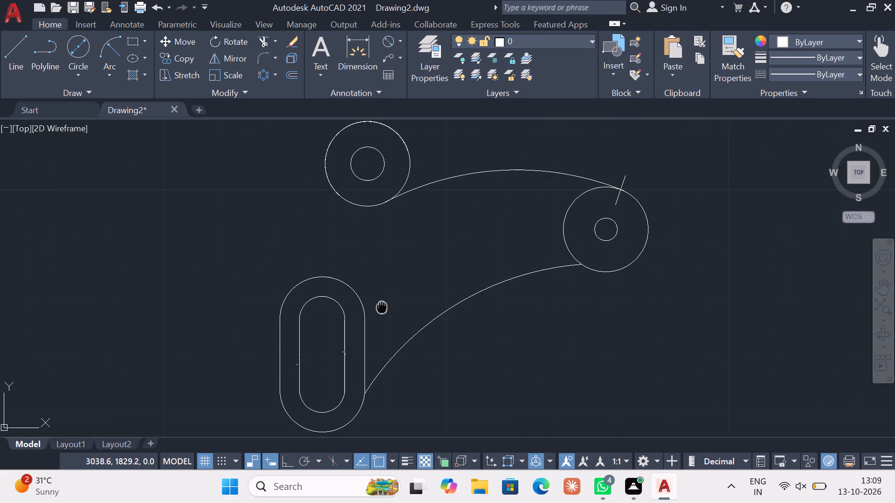
middle_drag(382, 307, 377, 304)
scroll(329, 380, up, 4)
scroll(20, 270, up, 1)
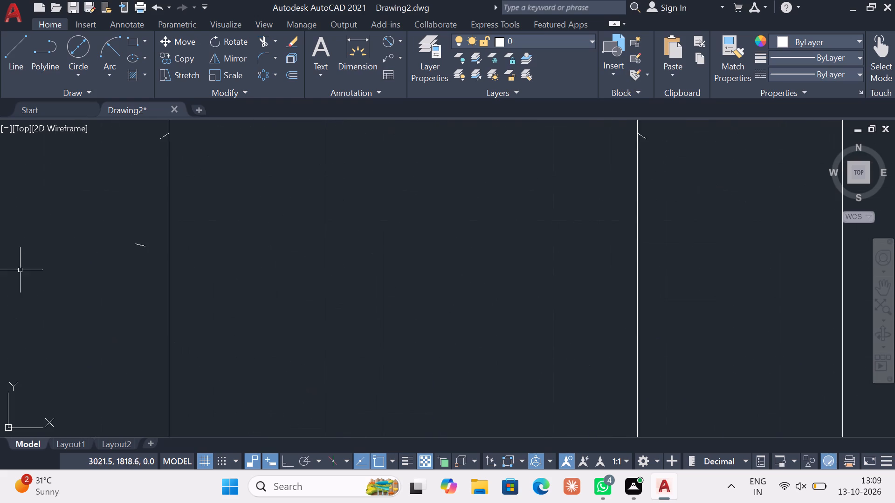
scroll(22, 269, up, 1)
click(187, 224)
double_click(165, 285)
right_click(165, 285)
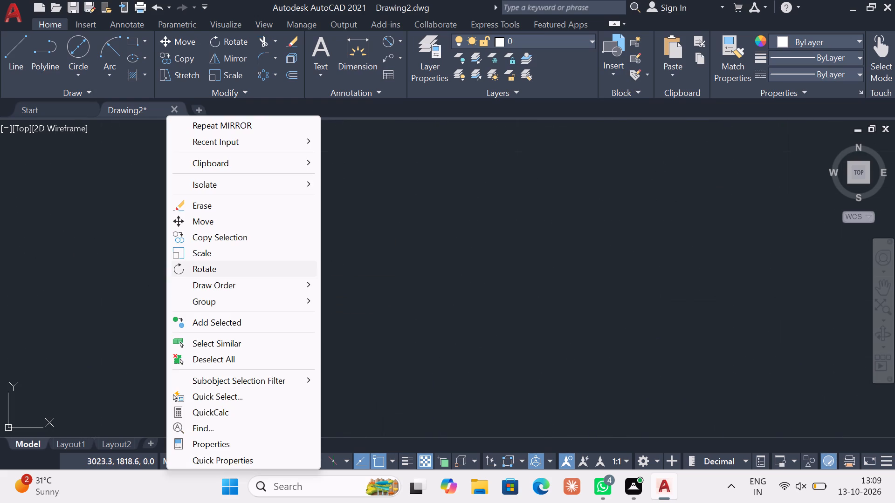
click(199, 204)
scroll(221, 198, down, 5)
middle_drag(294, 204, 241, 376)
scroll(294, 204, up, 1)
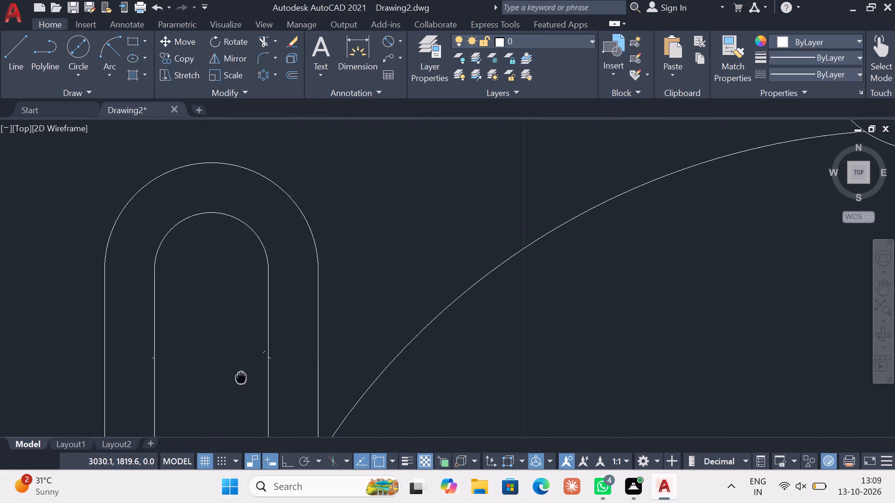
Erase the short slanted line crossing the lower circle pair's outer circle at the end of the upper connecting arc.
middle_drag(241, 376, 236, 374)
scroll(258, 255, down, 1)
middle_drag(279, 255, 227, 342)
scroll(279, 219, down, 1)
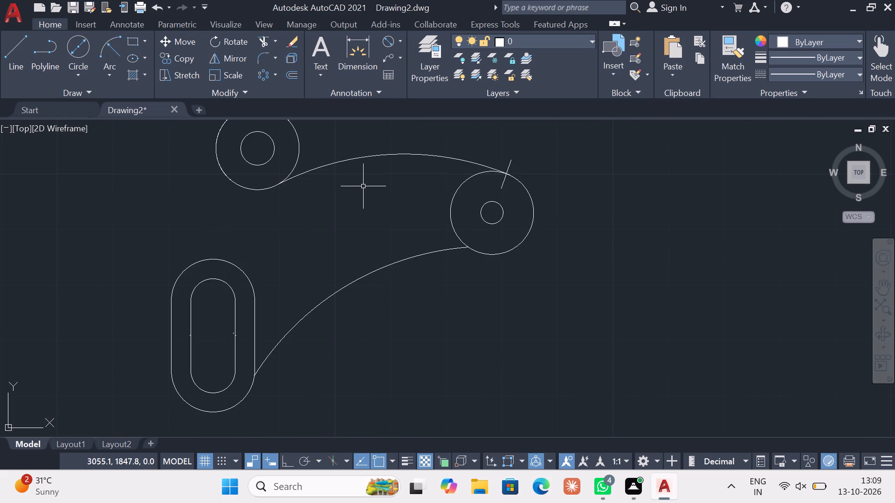
click(321, 166)
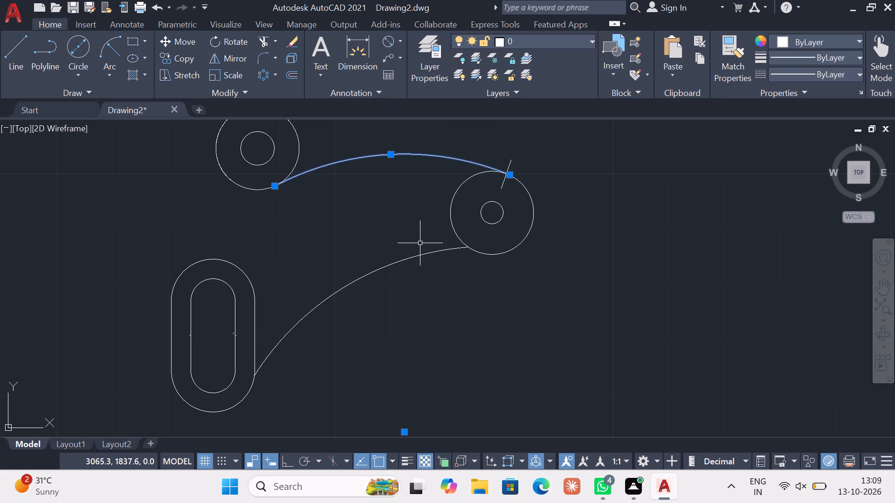
key(Escape)
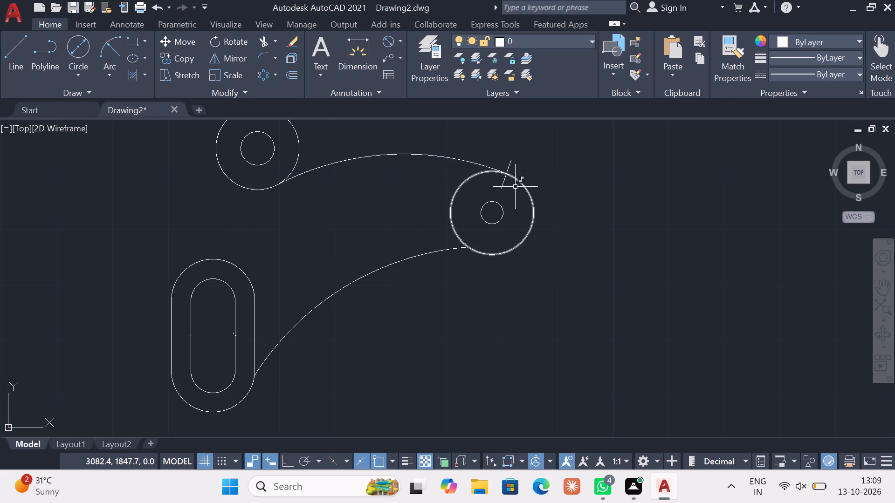
click(512, 191)
click(493, 187)
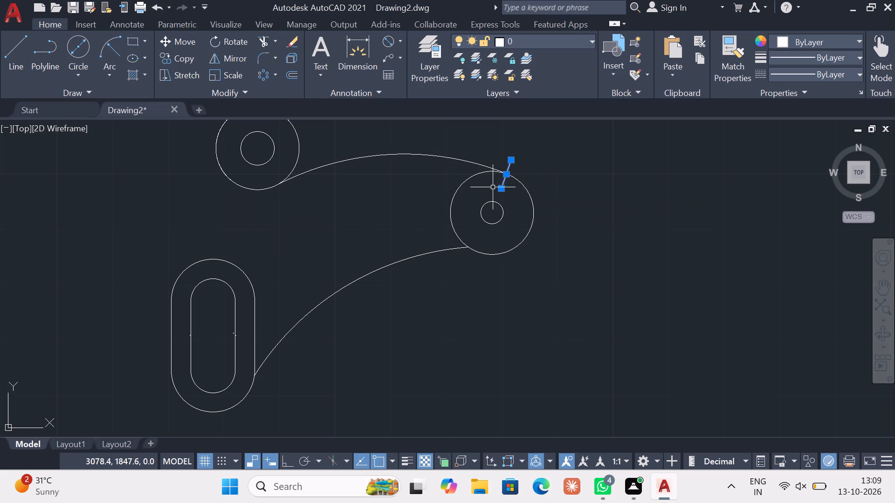
key(Delete)
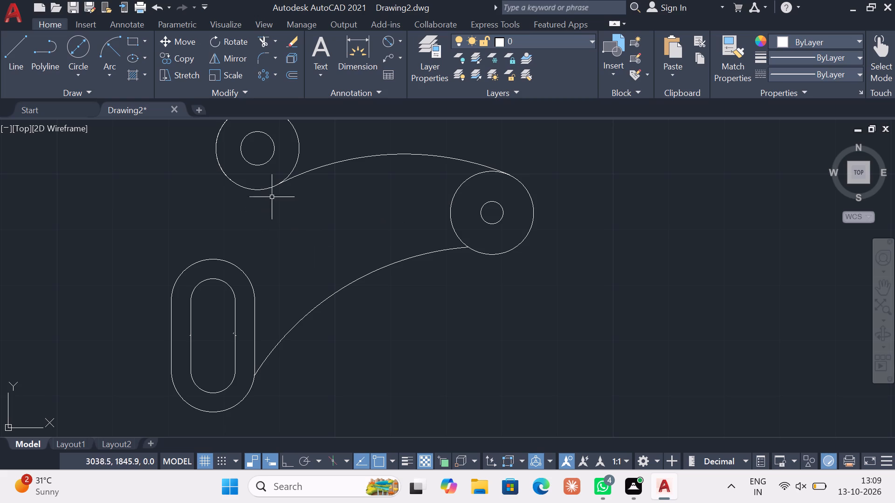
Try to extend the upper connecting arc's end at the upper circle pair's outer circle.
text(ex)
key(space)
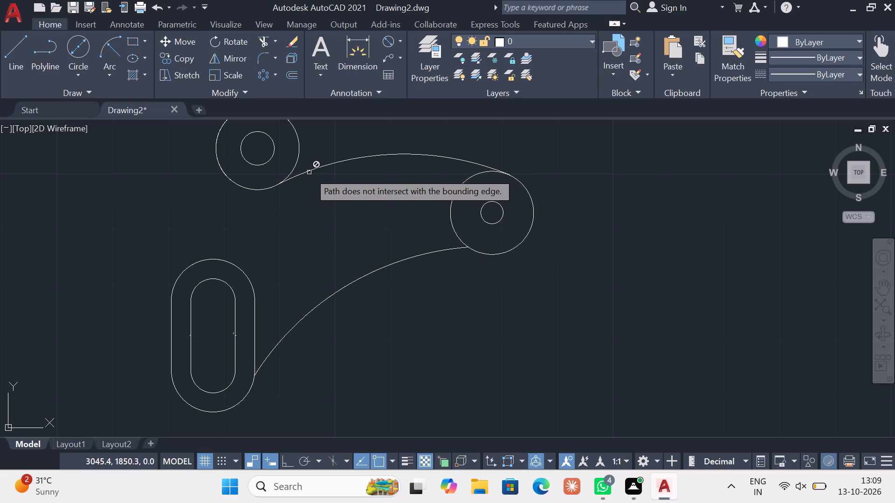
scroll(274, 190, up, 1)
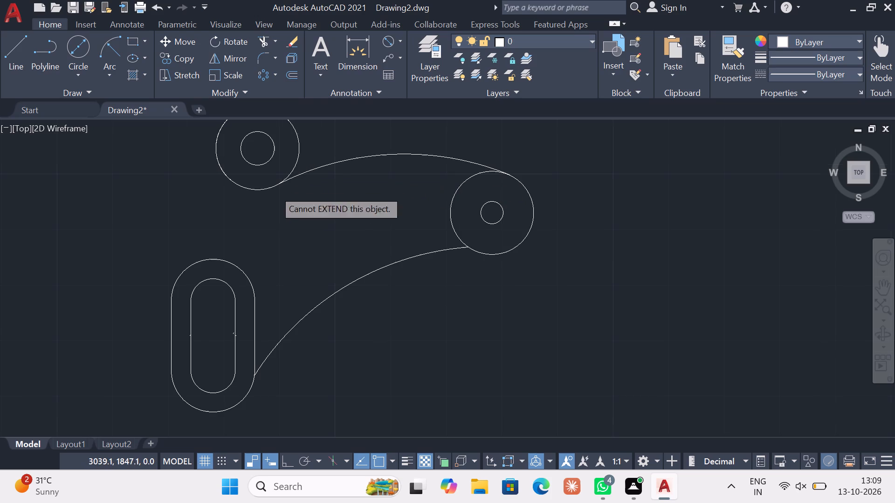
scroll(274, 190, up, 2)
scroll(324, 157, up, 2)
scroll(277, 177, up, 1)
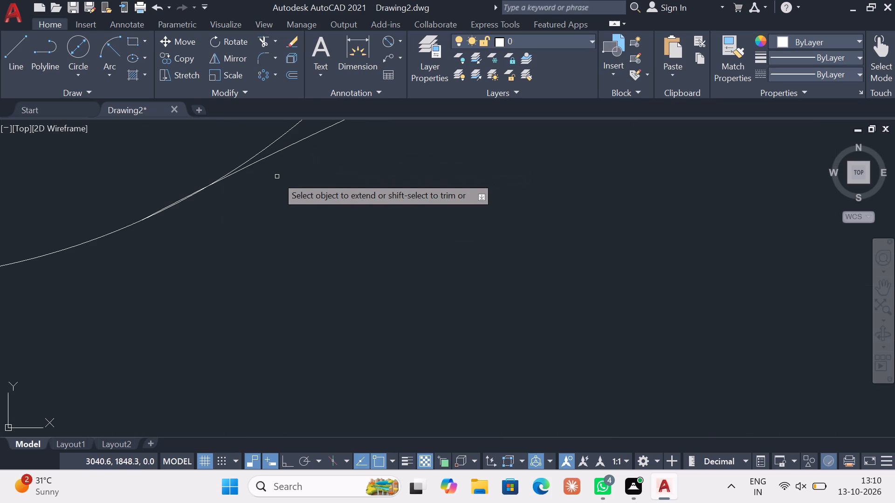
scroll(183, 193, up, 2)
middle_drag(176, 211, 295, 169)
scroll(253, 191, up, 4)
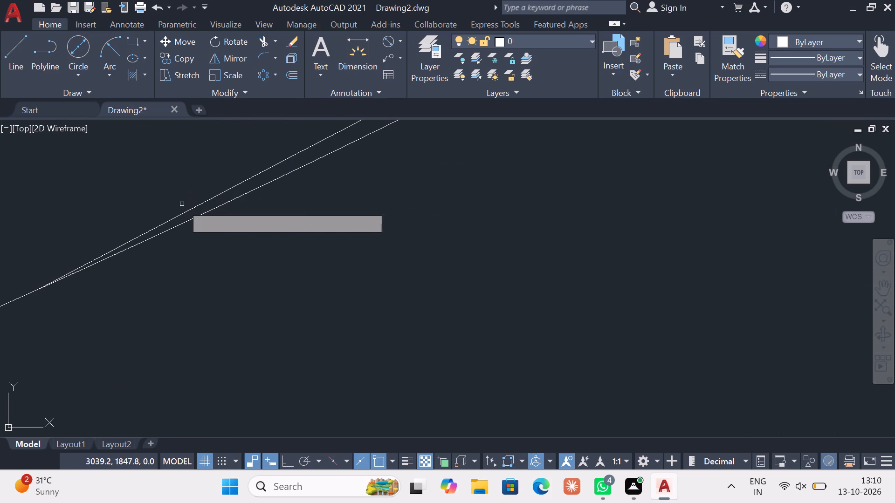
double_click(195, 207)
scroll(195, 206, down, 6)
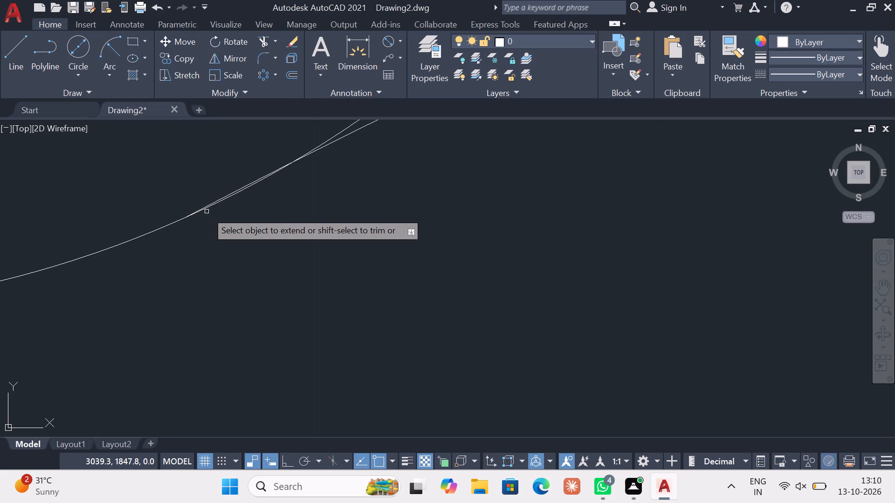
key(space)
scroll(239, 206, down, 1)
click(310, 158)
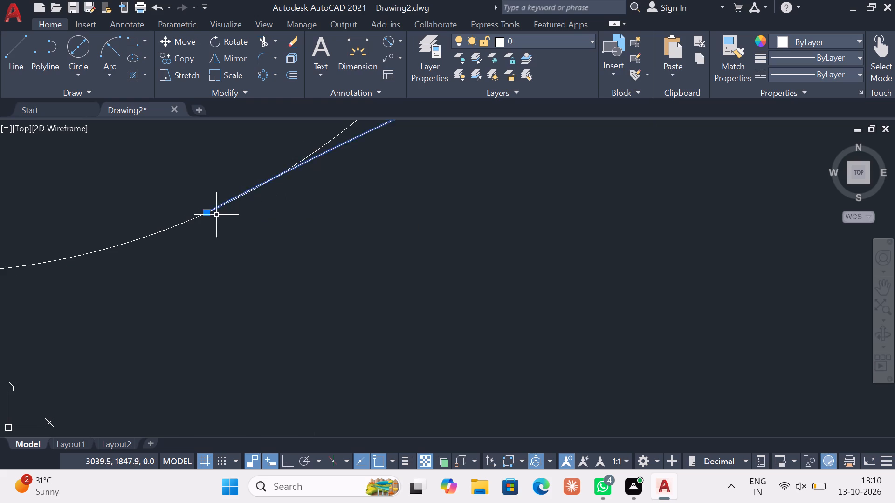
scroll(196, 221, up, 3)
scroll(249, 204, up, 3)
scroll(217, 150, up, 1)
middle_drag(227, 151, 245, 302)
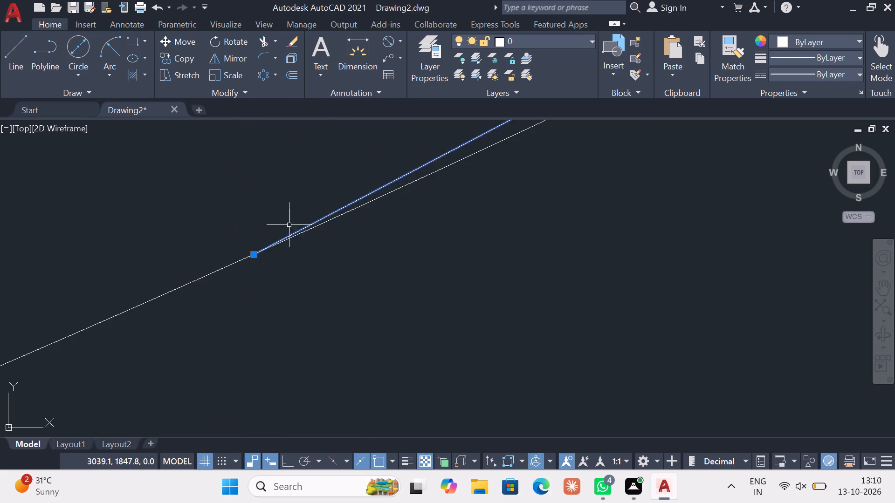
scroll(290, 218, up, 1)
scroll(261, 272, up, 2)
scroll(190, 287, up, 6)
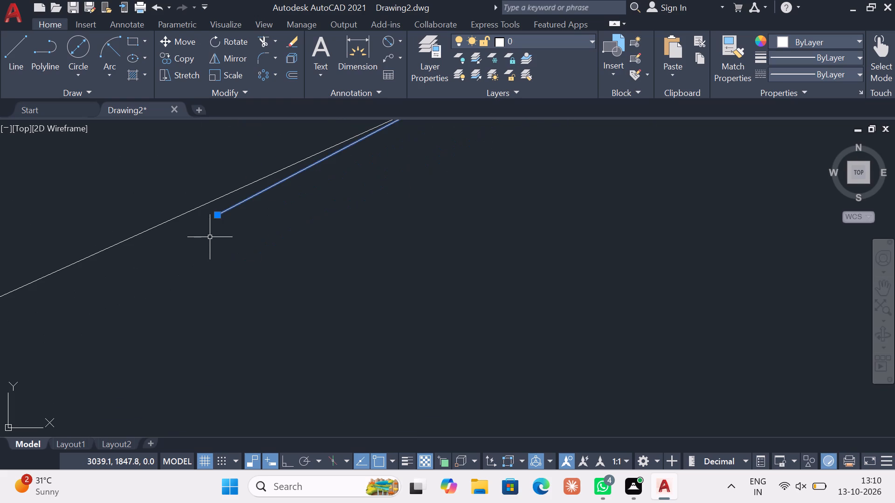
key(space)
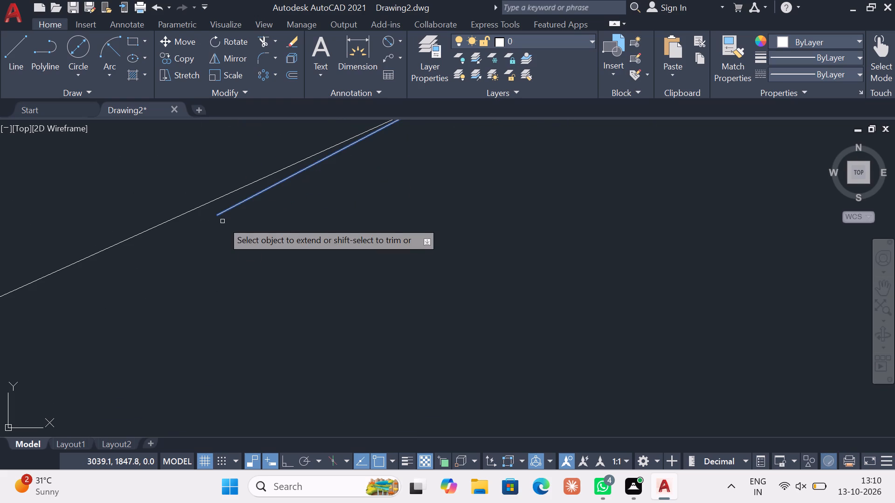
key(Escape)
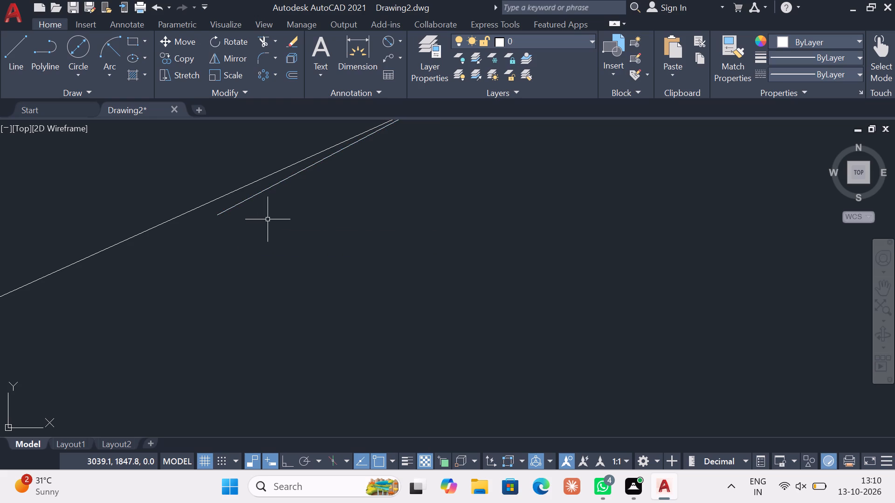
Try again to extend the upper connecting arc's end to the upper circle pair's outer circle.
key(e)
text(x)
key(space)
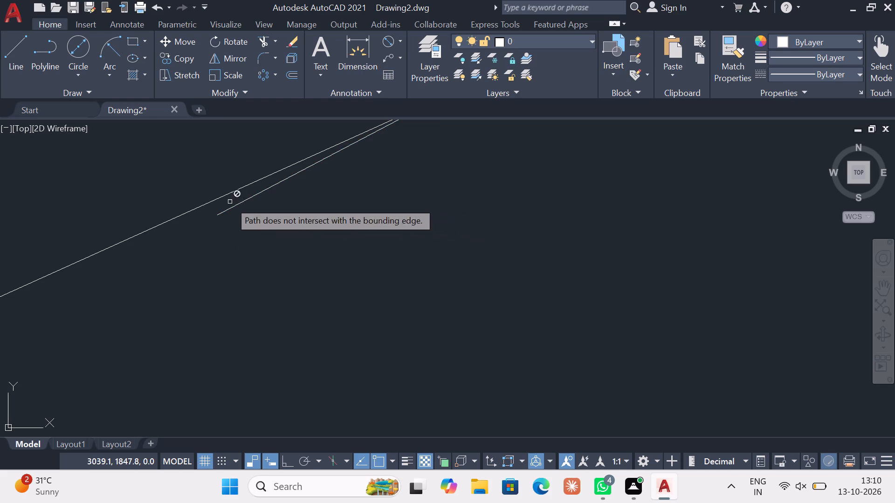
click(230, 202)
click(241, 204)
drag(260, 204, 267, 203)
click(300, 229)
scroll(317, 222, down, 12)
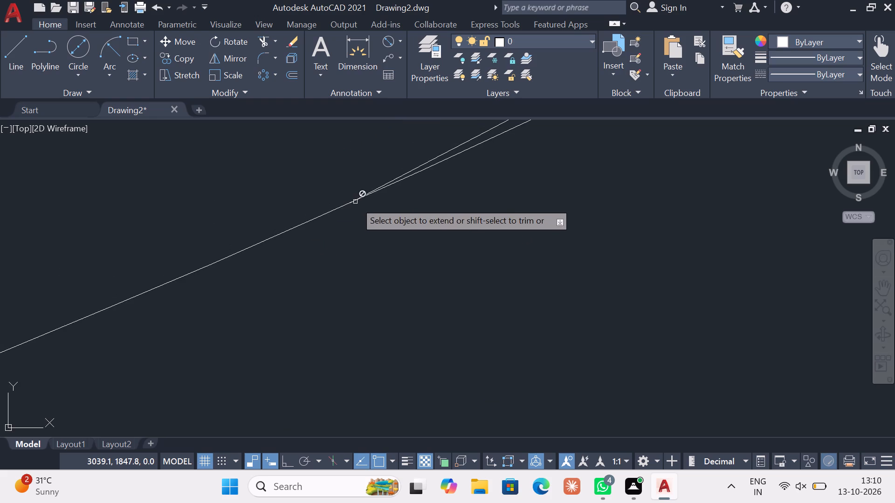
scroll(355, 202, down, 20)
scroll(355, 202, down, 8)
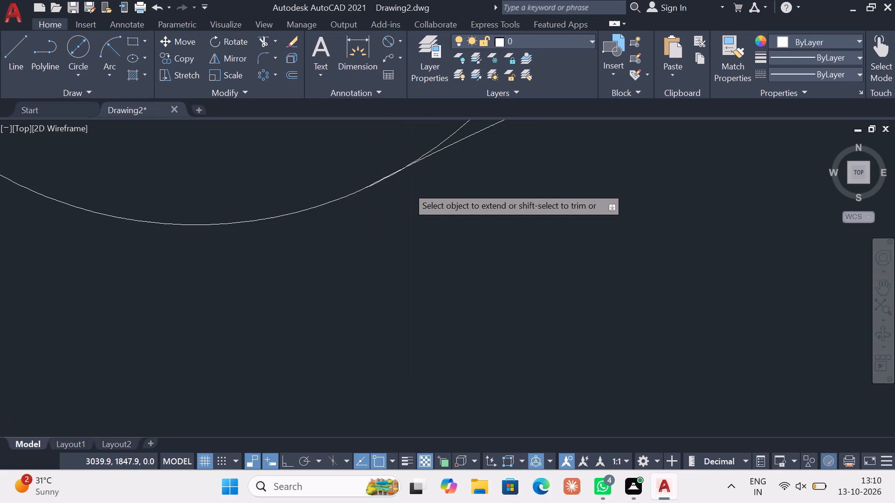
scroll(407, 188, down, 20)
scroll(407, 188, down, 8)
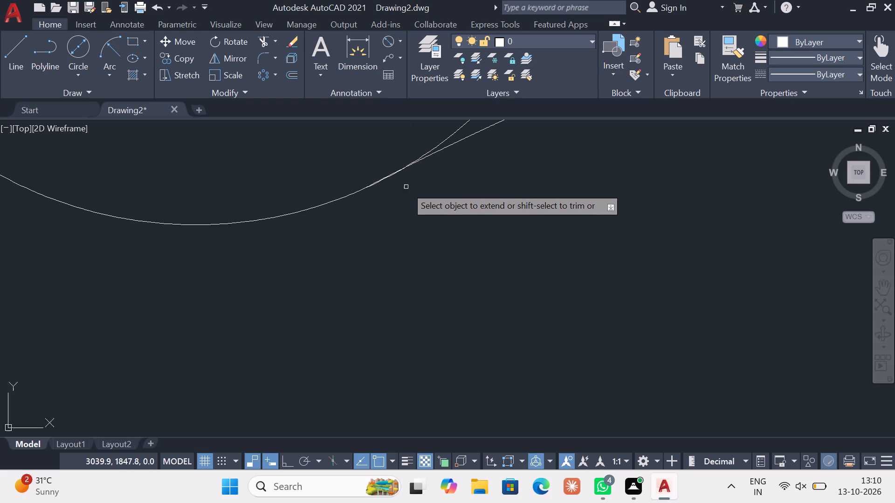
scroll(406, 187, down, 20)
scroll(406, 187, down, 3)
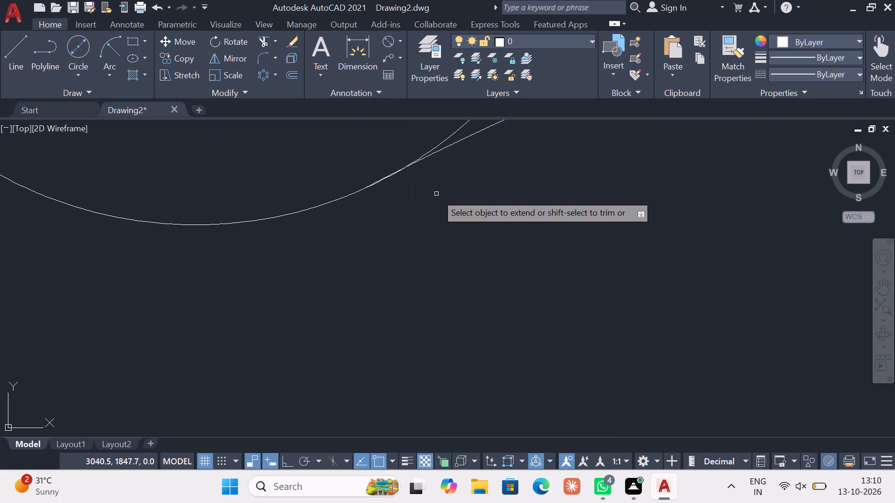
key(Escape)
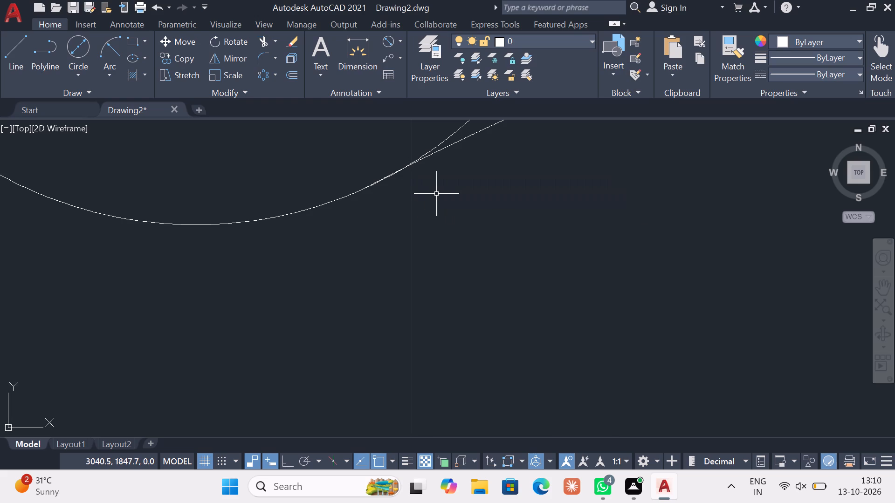
Fillet the upper connecting arc and the upper circle pair's outer circle with a radius of 3.
scroll(436, 194, down, 10)
middle_drag(540, 205, 419, 224)
scroll(418, 218, up, 3)
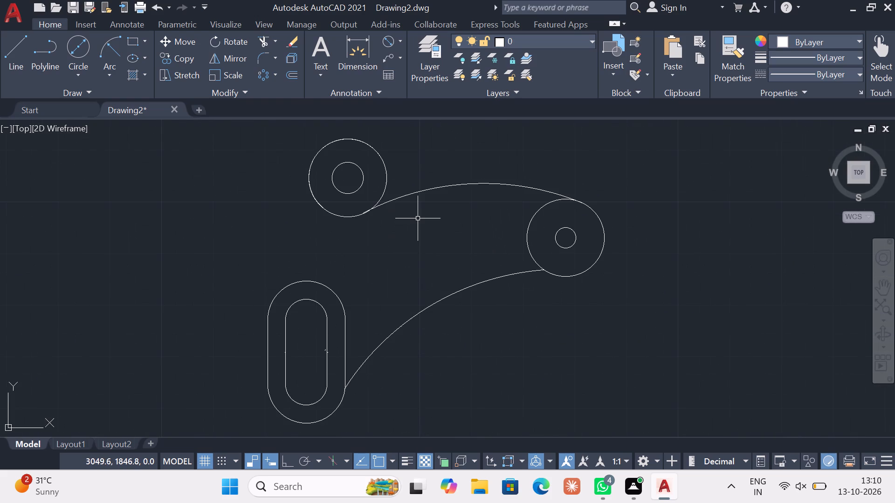
key(f)
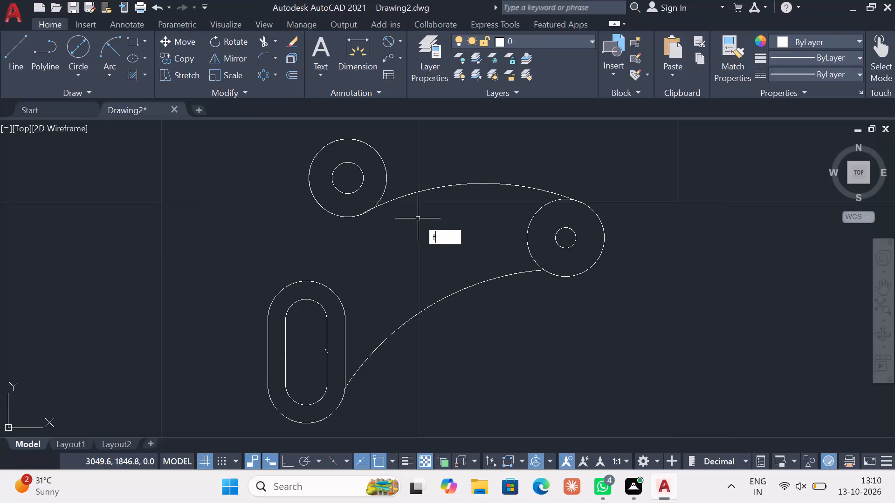
key(space)
text(r)
key(space)
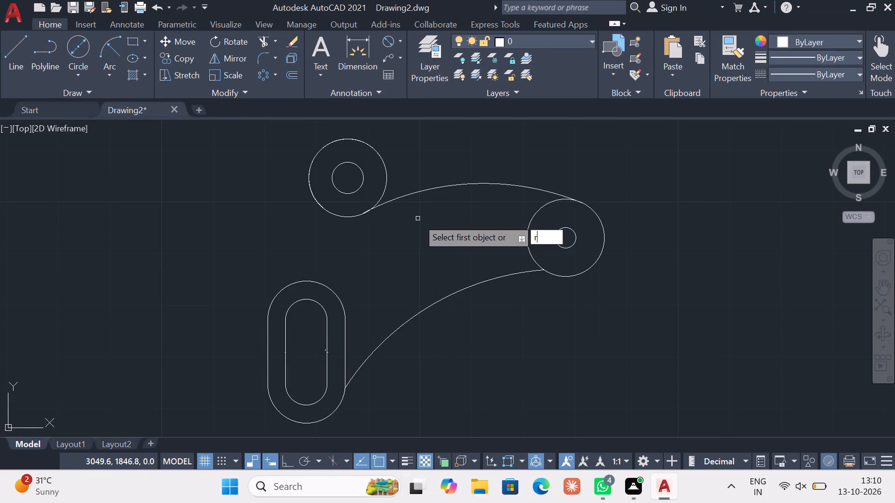
text(3)
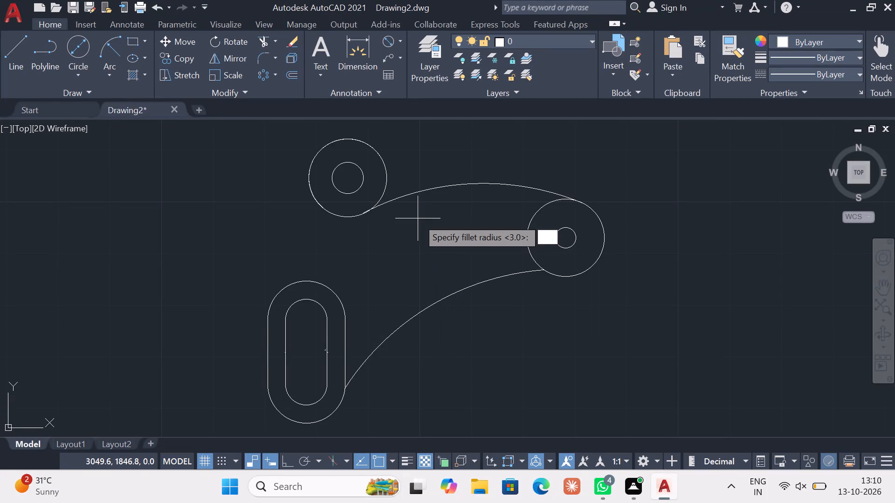
key(space)
scroll(392, 203, up, 2)
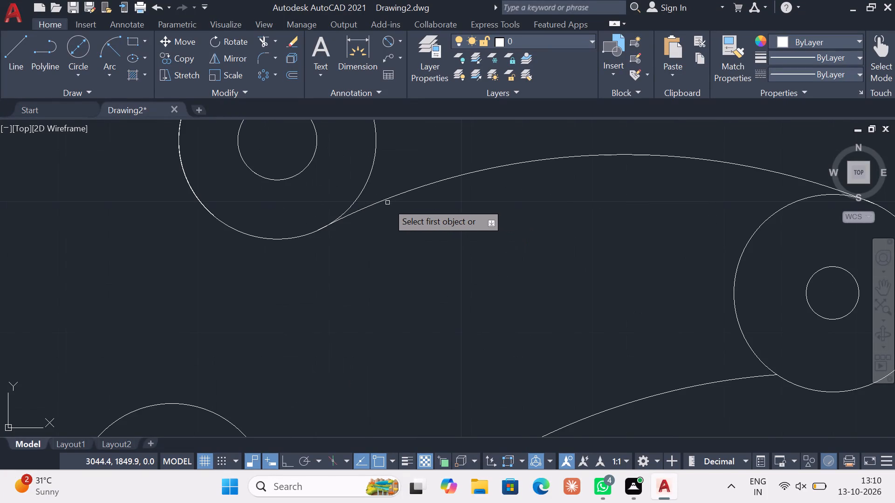
click(388, 197)
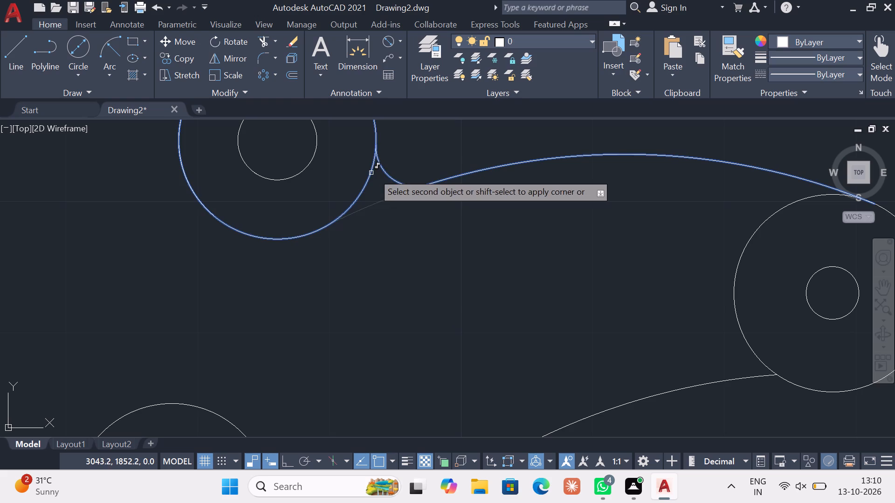
click(368, 160)
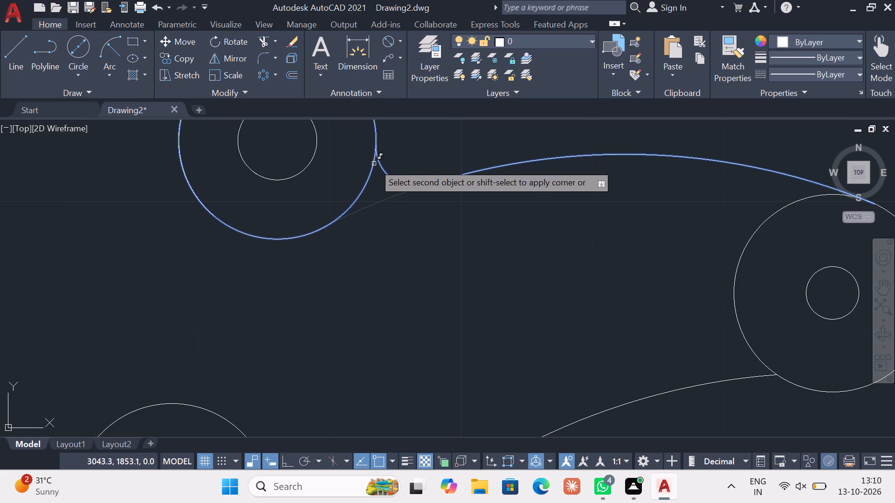
click(374, 163)
scroll(430, 230, down, 4)
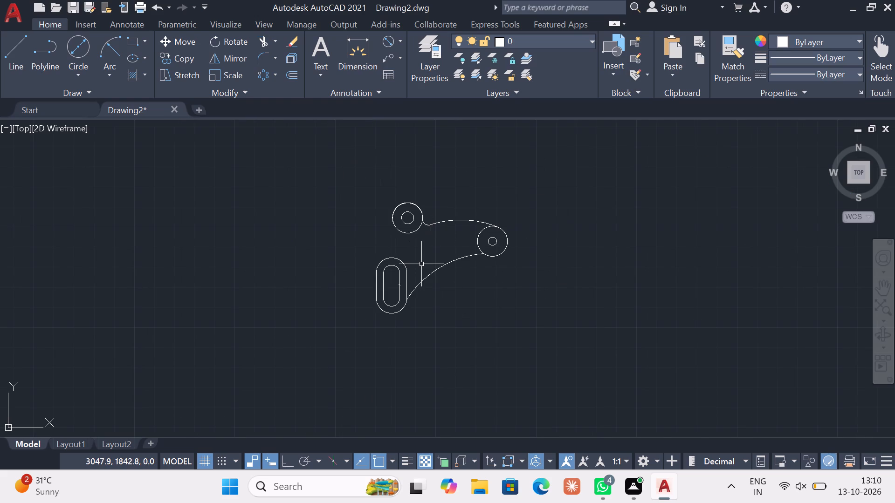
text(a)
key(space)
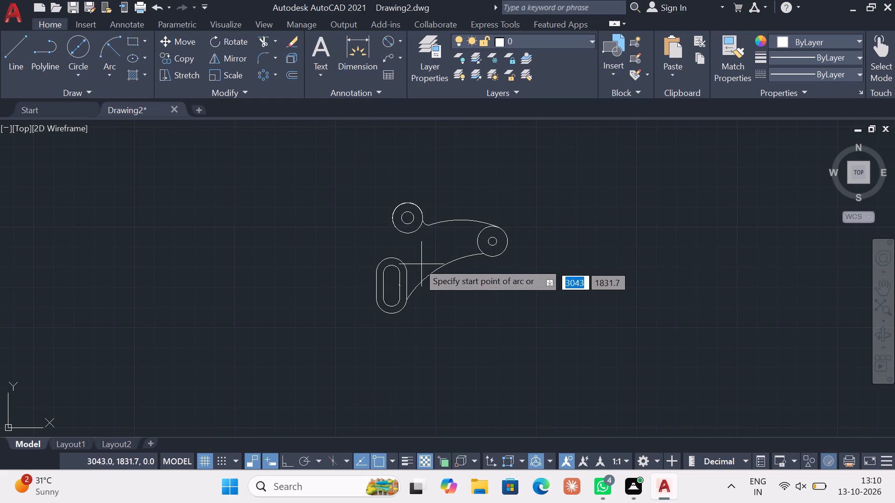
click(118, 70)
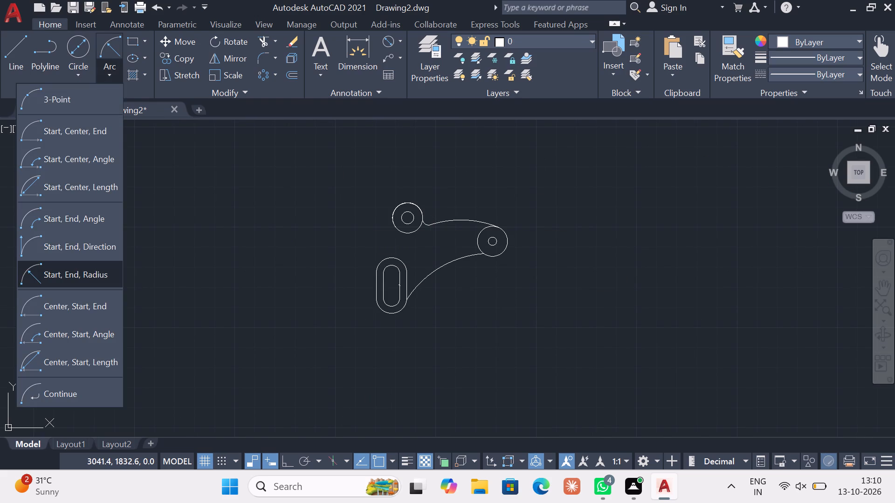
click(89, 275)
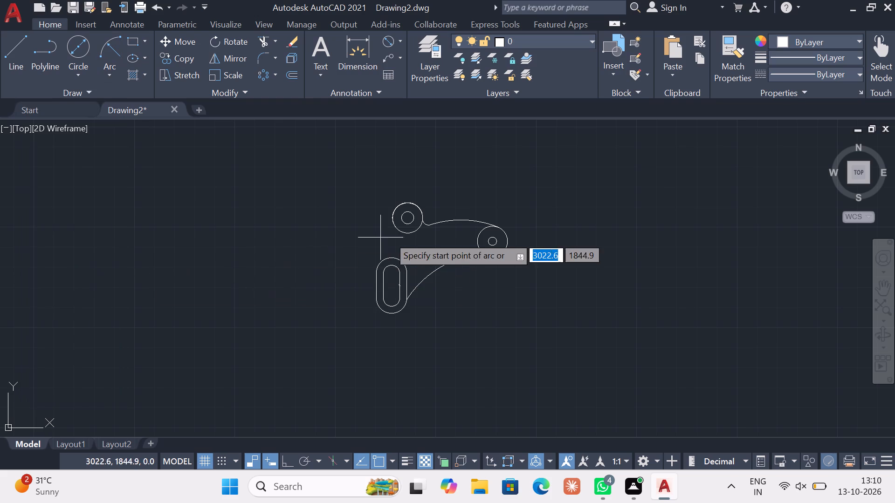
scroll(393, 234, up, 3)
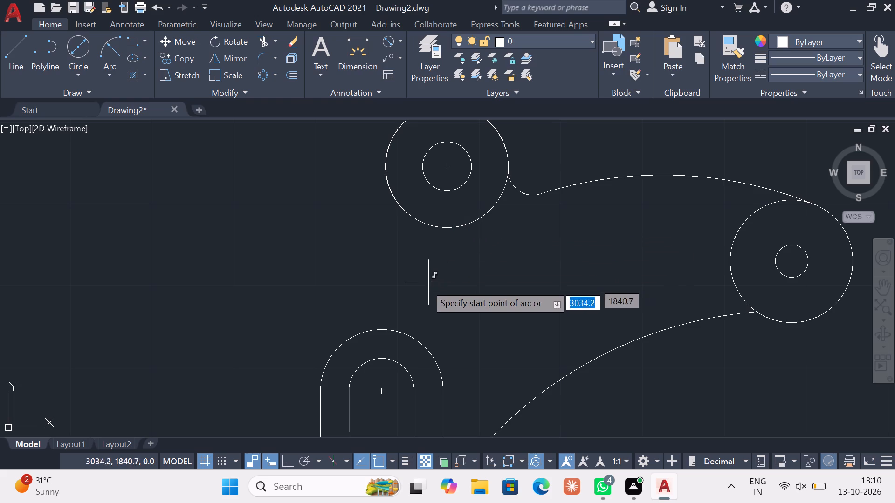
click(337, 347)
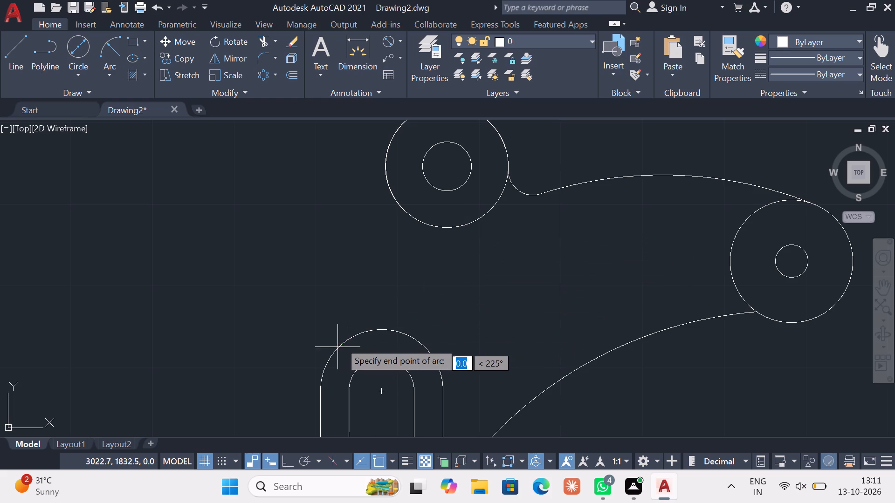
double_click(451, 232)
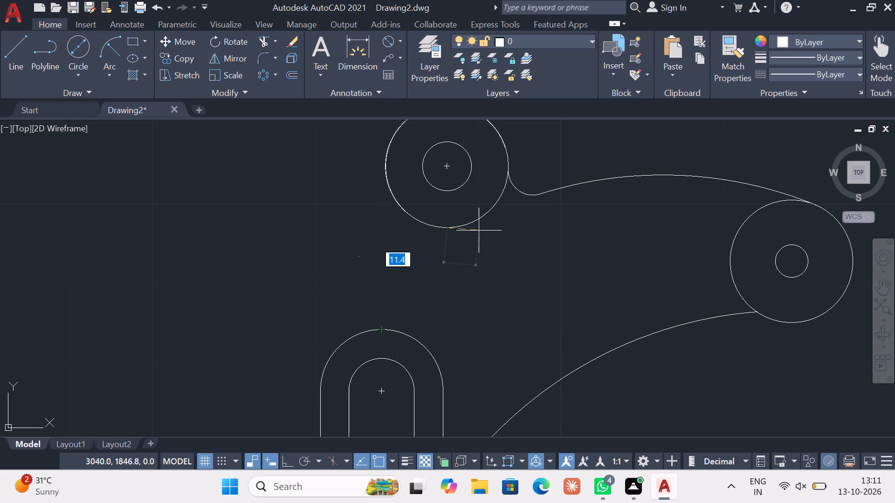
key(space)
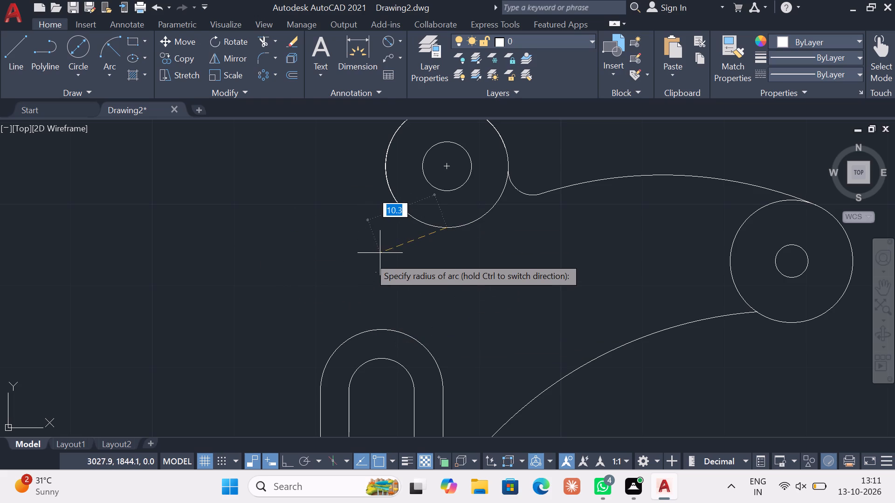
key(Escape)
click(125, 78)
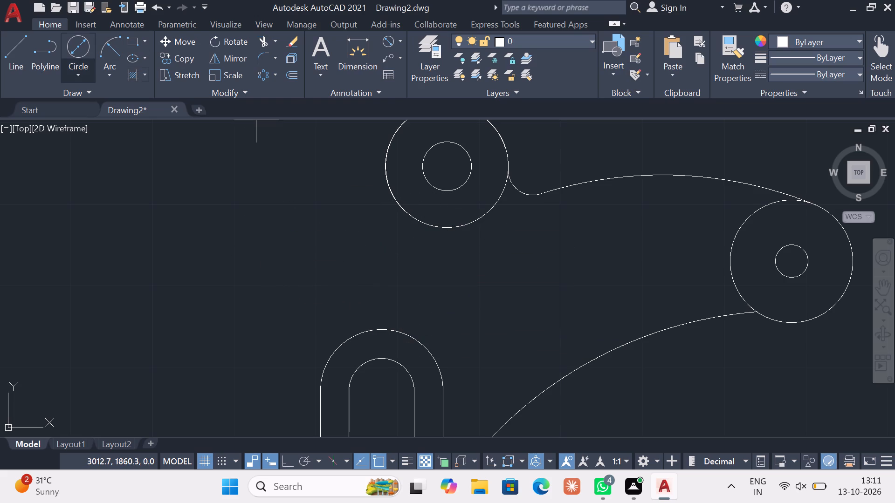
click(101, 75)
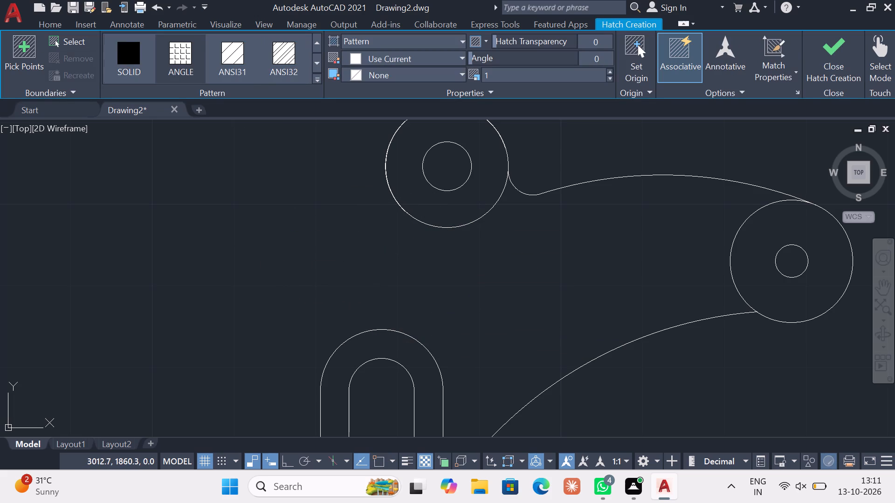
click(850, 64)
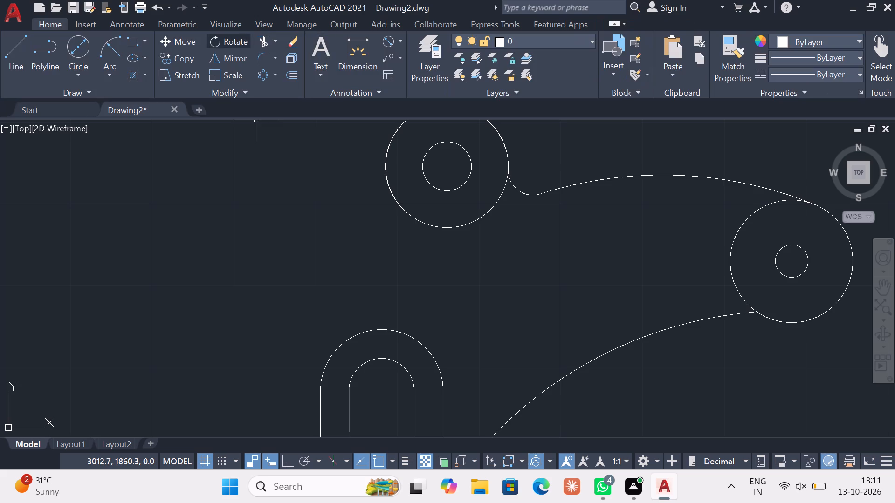
Draw a start-end-radius arc of radius 50 from the bottom of the upper circle pair's outer circle to the outer slot's upper-left curve.
click(109, 70)
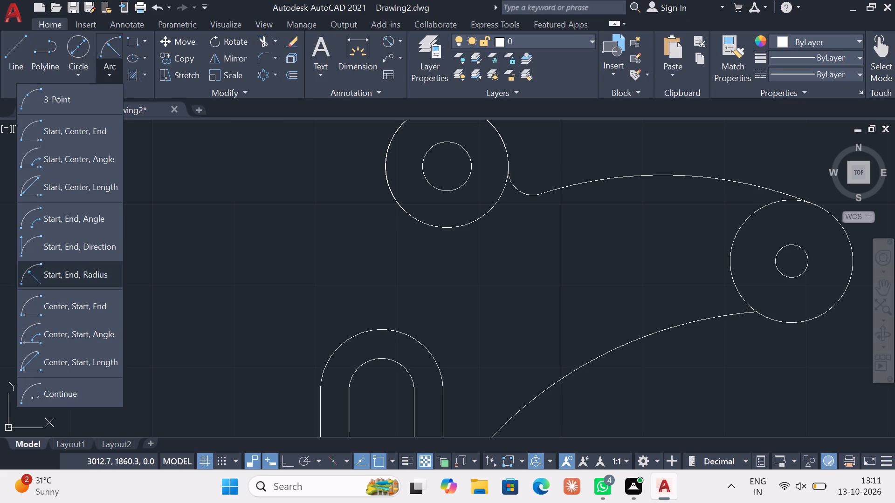
click(76, 271)
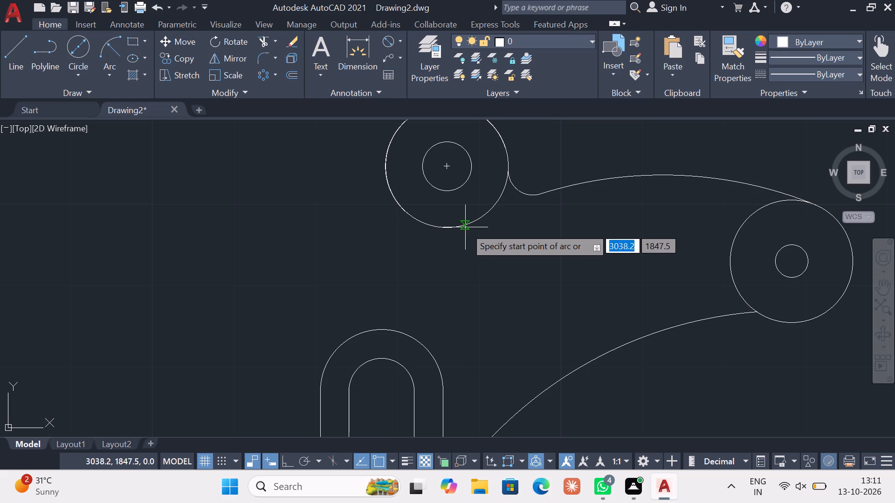
click(465, 227)
click(337, 345)
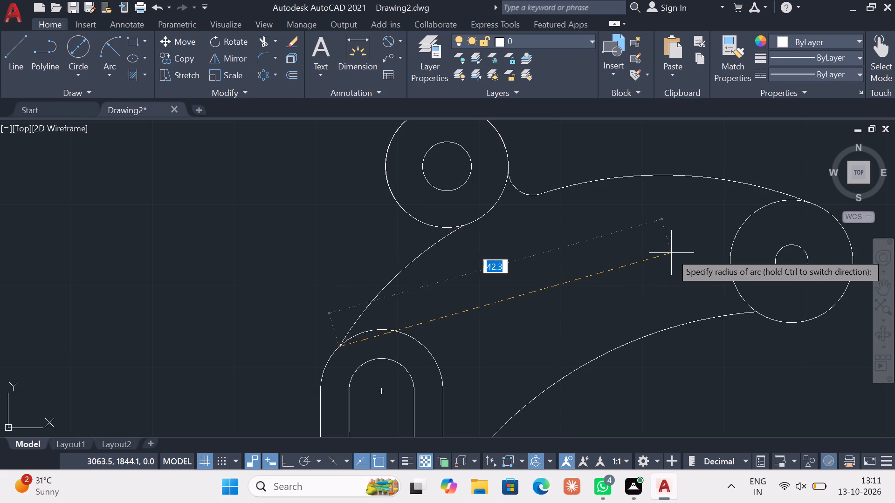
text(50)
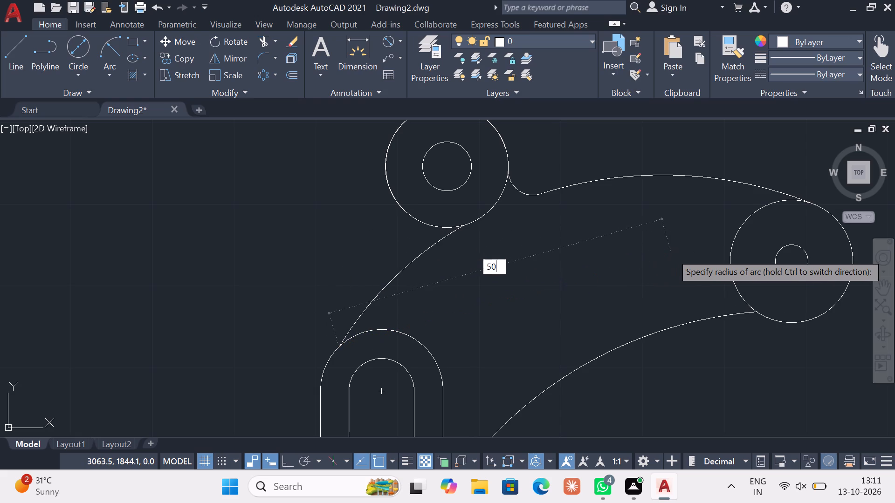
key(Return)
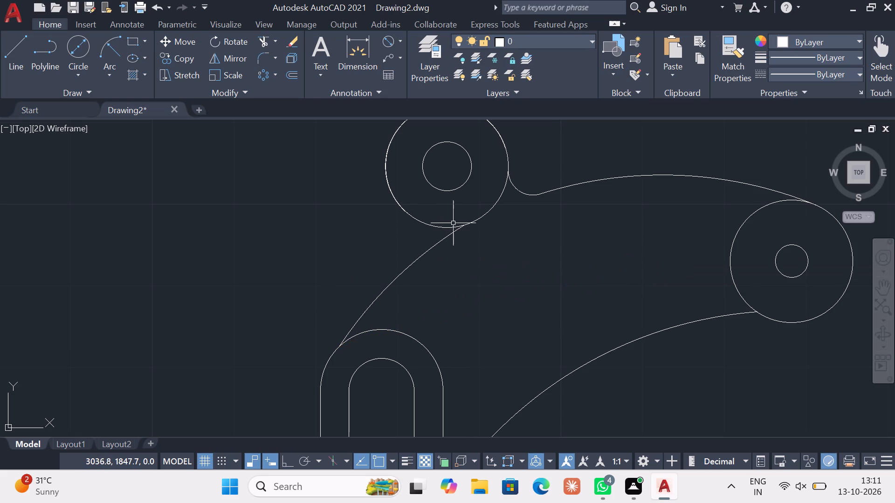
Fillet the new slot-side arc and the upper circle pair's outer circle with a radius of 3.
text(f r 3)
key(space)
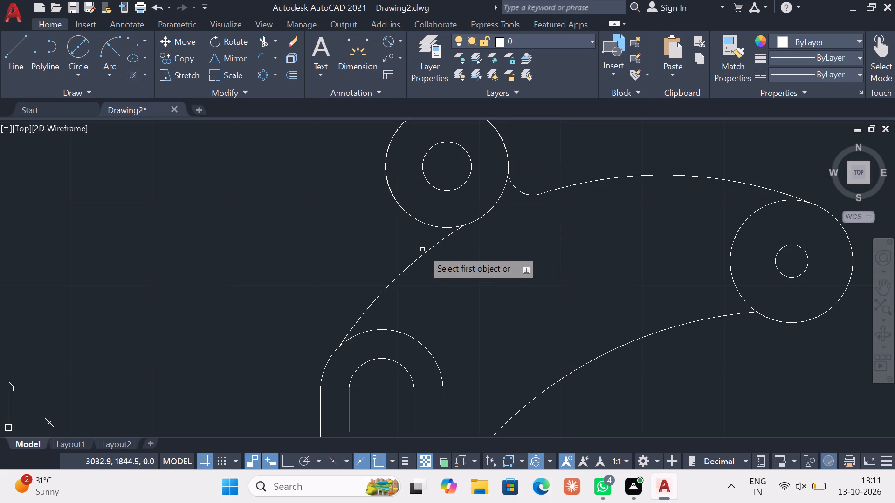
click(425, 250)
click(415, 220)
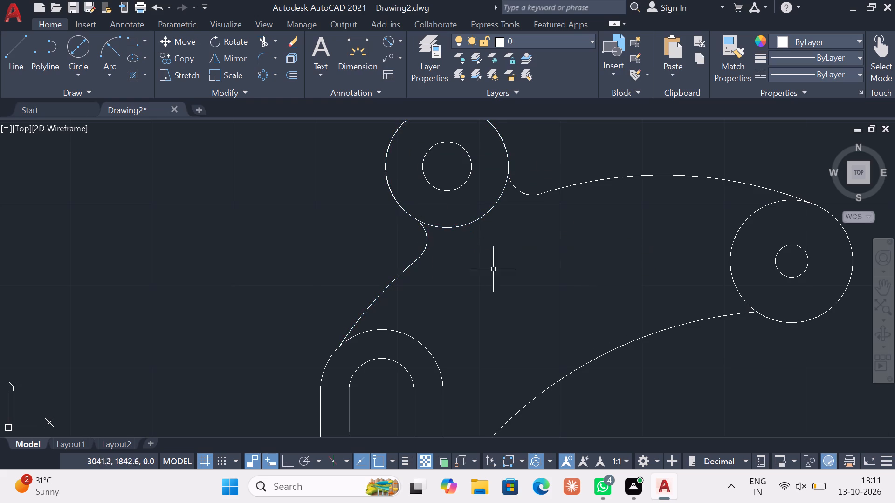
Trim the lower part of the upper circle pair's outer circle between the two radius 3 fillets.
scroll(543, 292, down, 1)
middle_drag(529, 284, 509, 205)
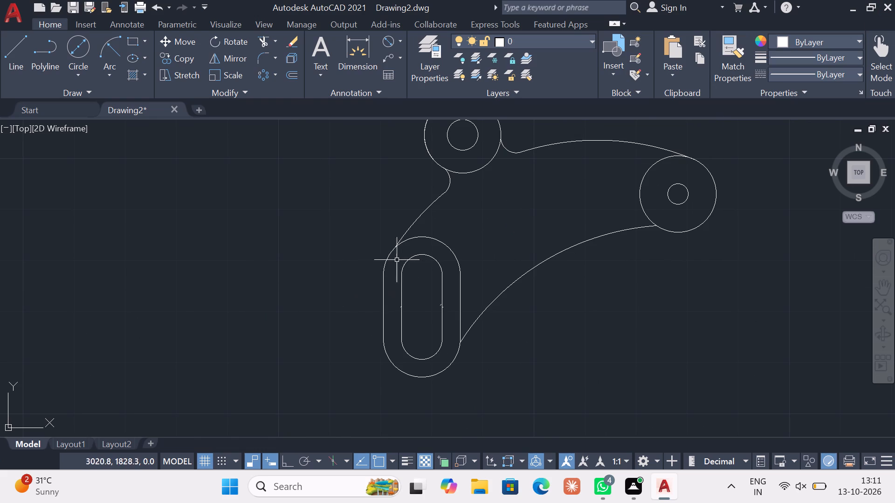
middle_drag(413, 241, 375, 321)
scroll(389, 290, down, 1)
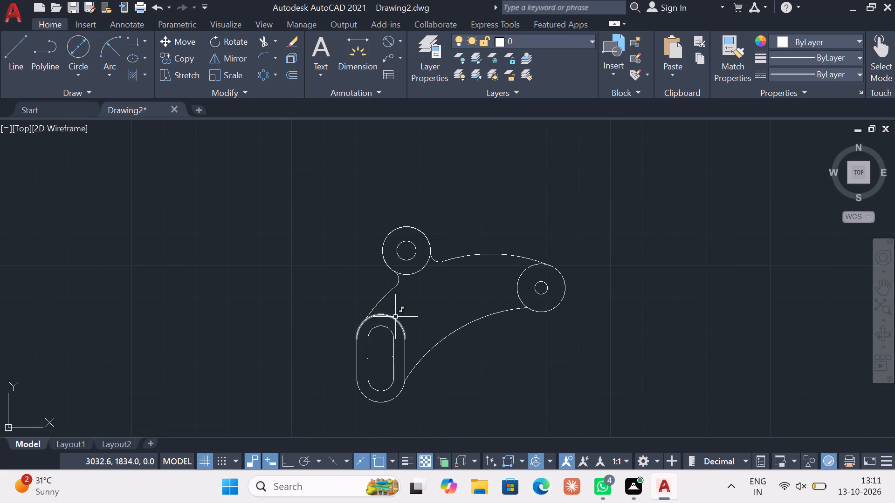
scroll(396, 316, up, 3)
scroll(384, 321, down, 1)
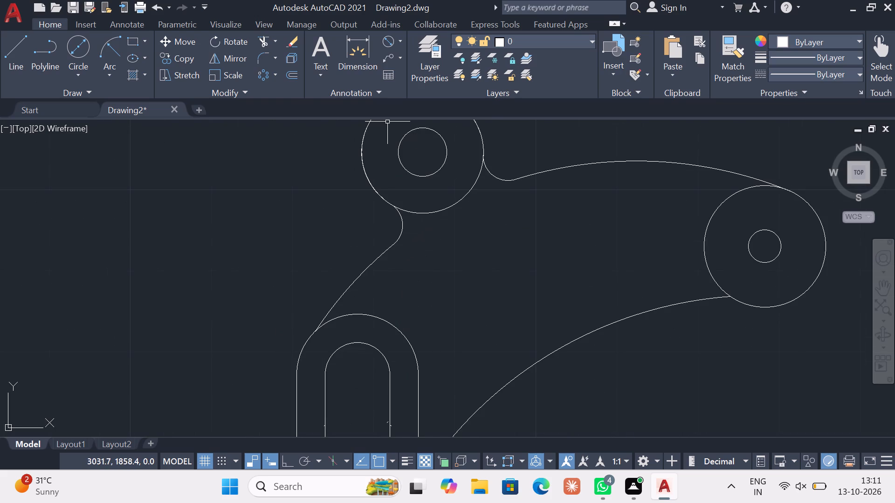
click(264, 41)
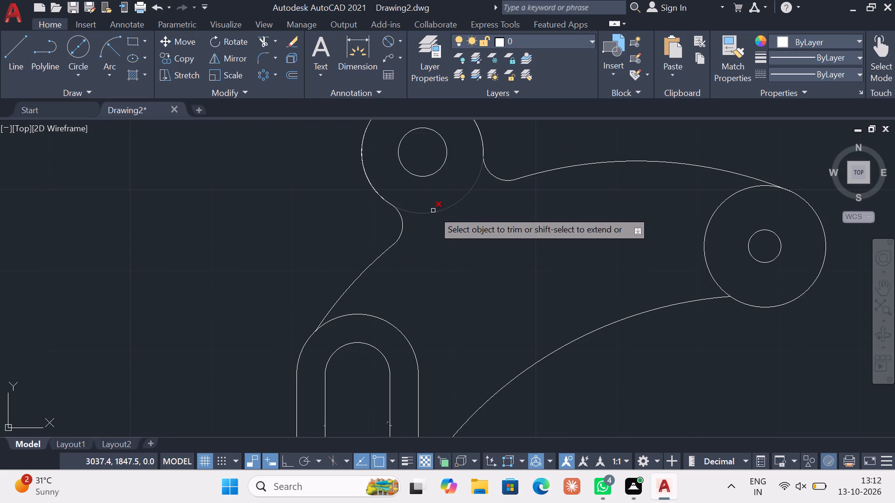
click(433, 211)
key(Escape)
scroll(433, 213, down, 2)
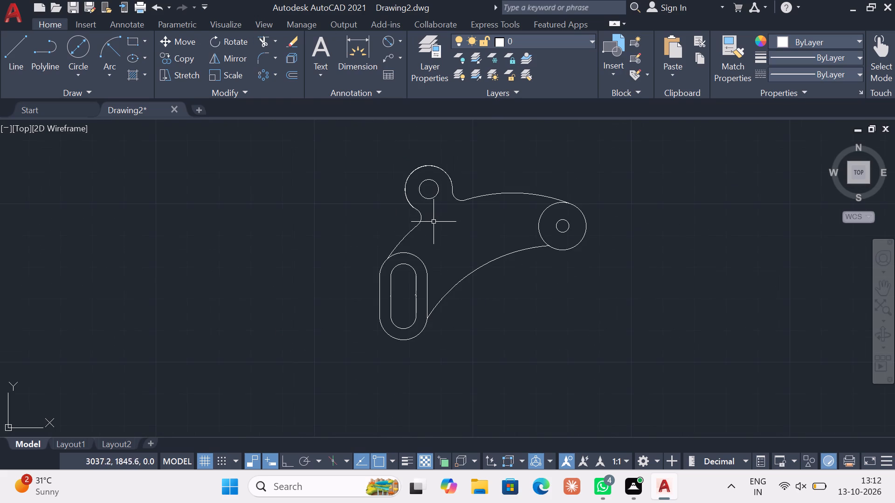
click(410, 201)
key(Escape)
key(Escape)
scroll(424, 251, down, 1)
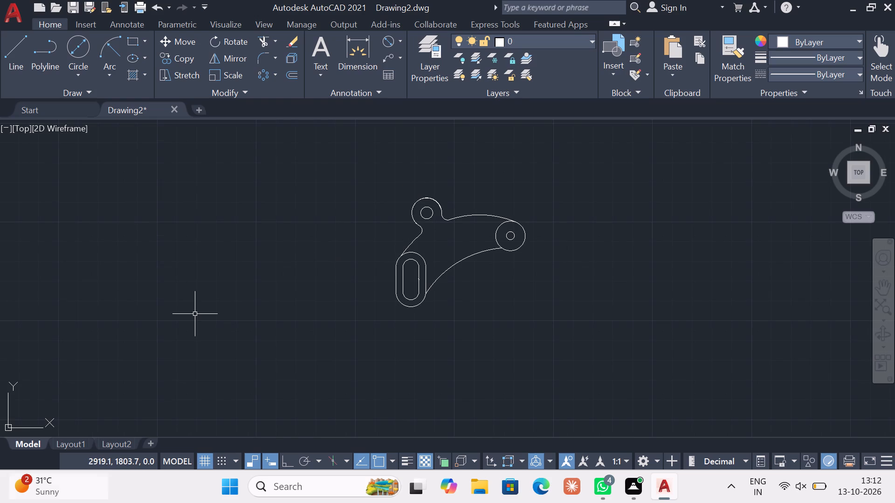
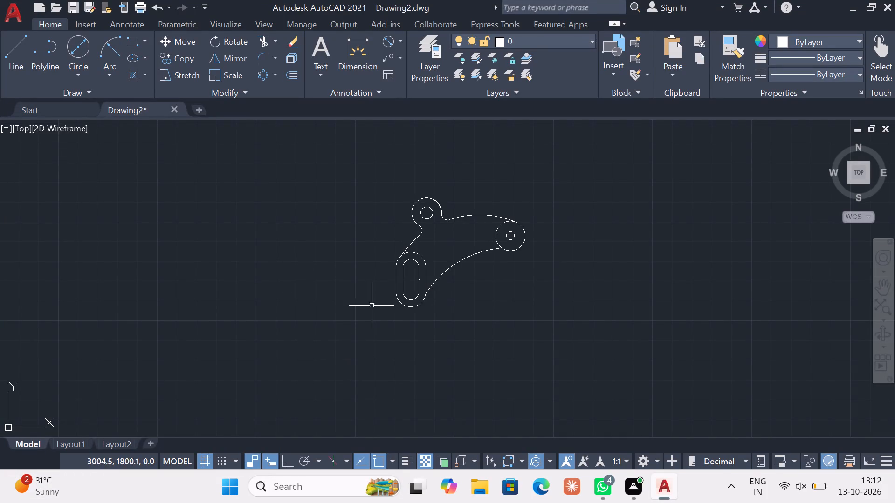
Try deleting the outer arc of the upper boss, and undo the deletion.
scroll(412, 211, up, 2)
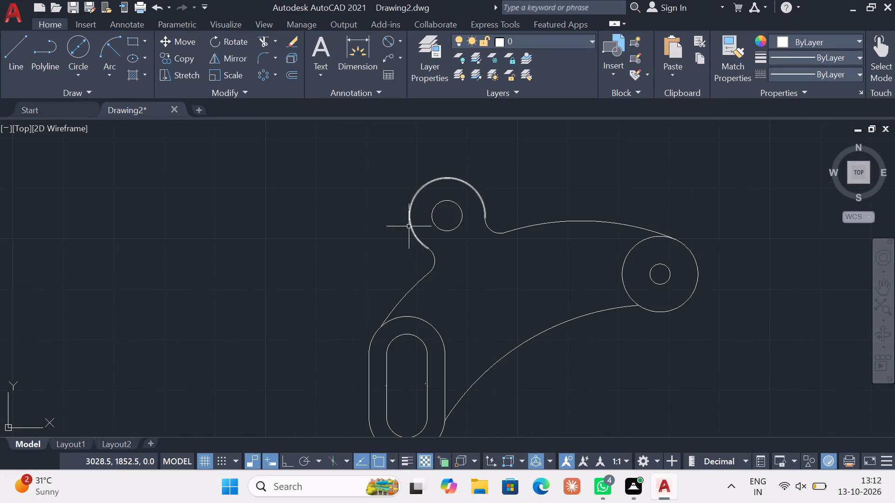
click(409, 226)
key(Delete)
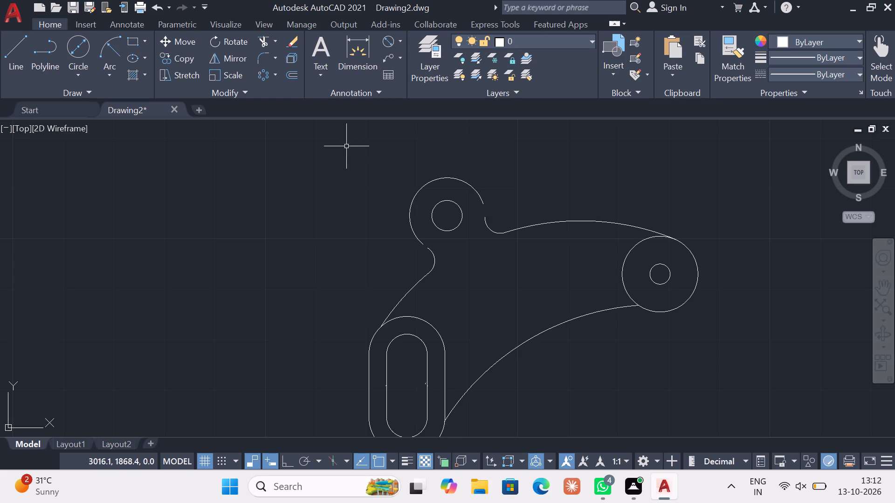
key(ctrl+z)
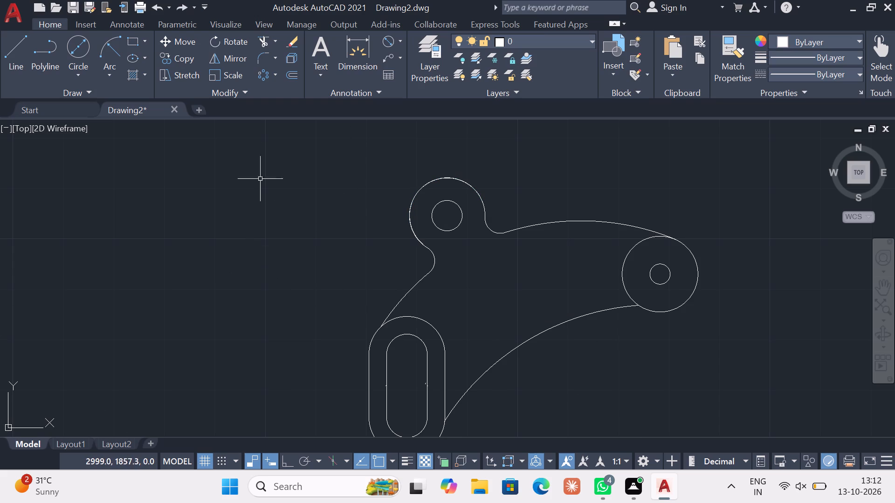
Turn on Ortho mode for the drawing.
click(290, 463)
click(396, 462)
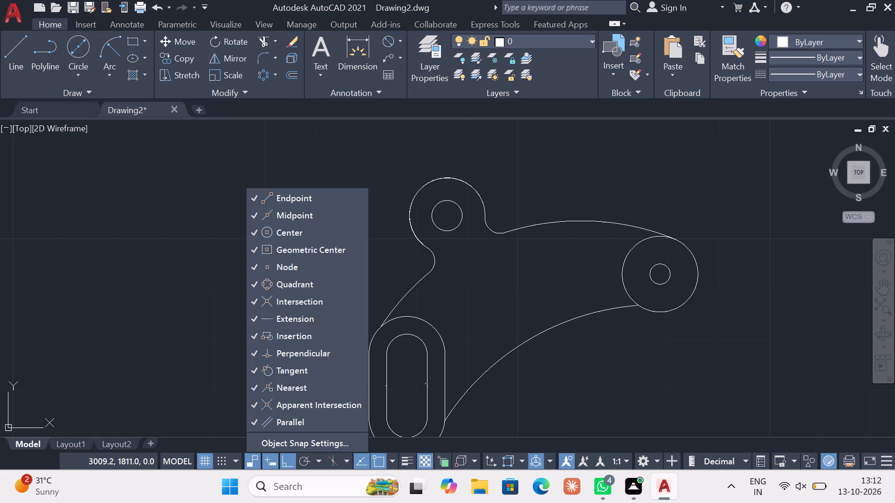
click(398, 461)
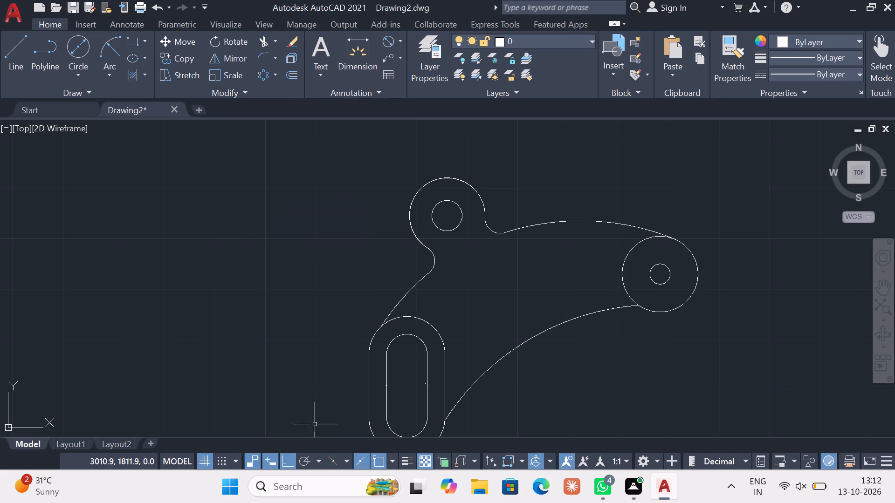
Add a radius dimension to the arc linking the slotted end to the upper boss, placing its text outside the profile.
click(400, 42)
click(347, 179)
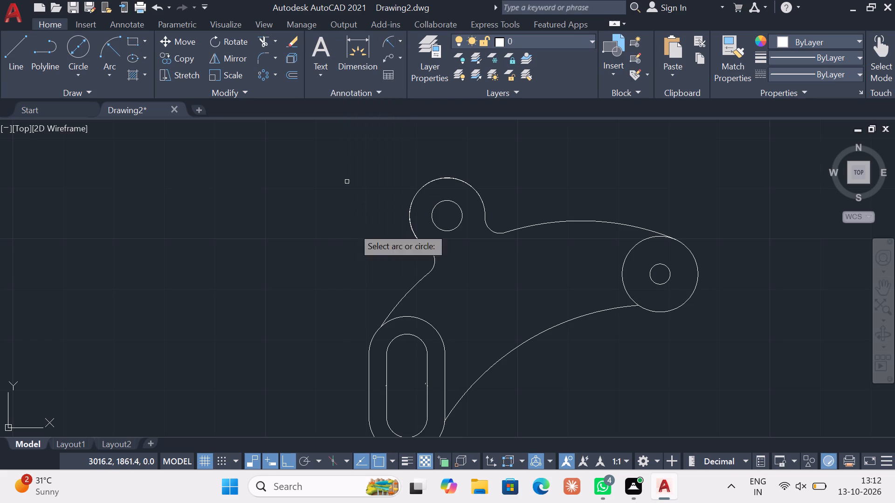
click(411, 287)
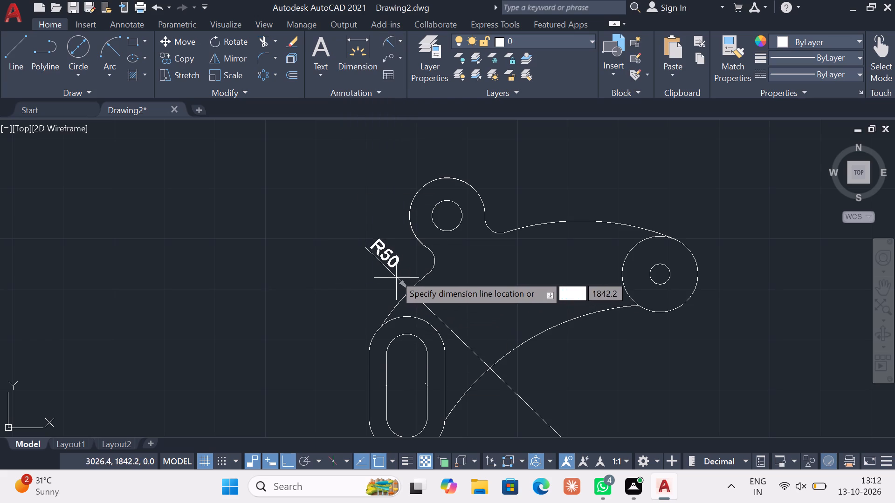
click(395, 275)
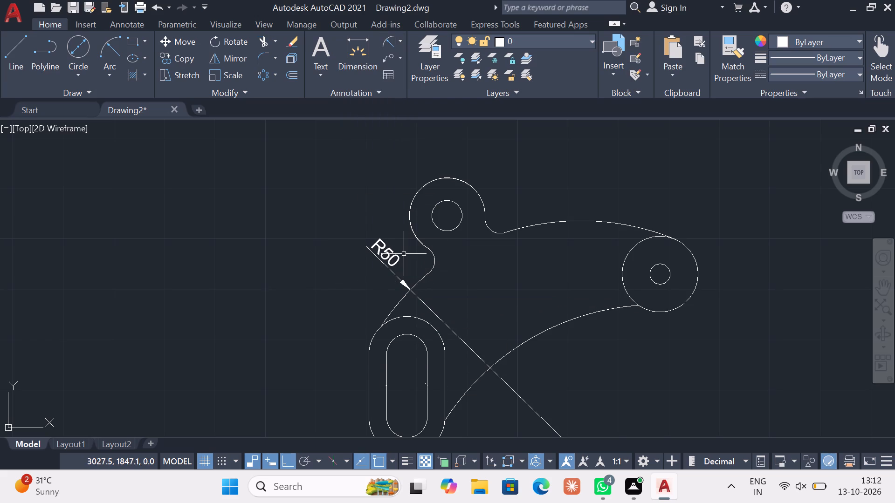
Add a radius dimension to the long lower arc between the slotted end and the far boss, placing its text inside the profile.
double_click(397, 38)
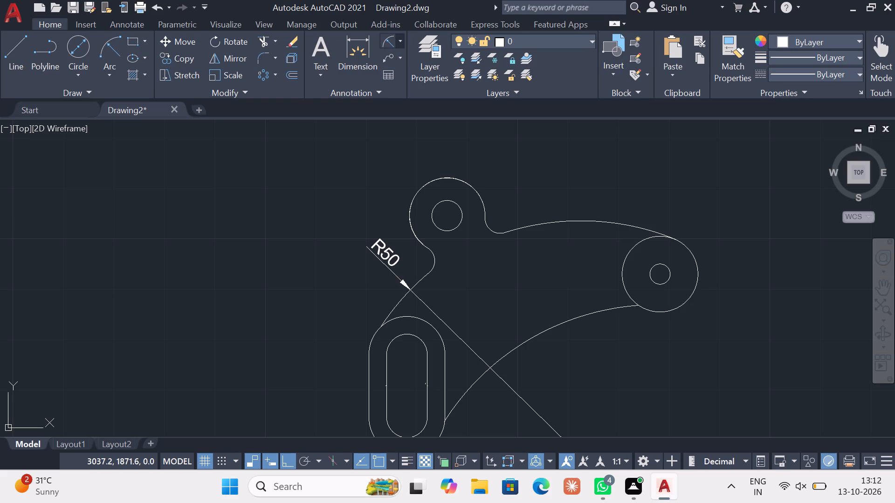
click(402, 43)
click(370, 182)
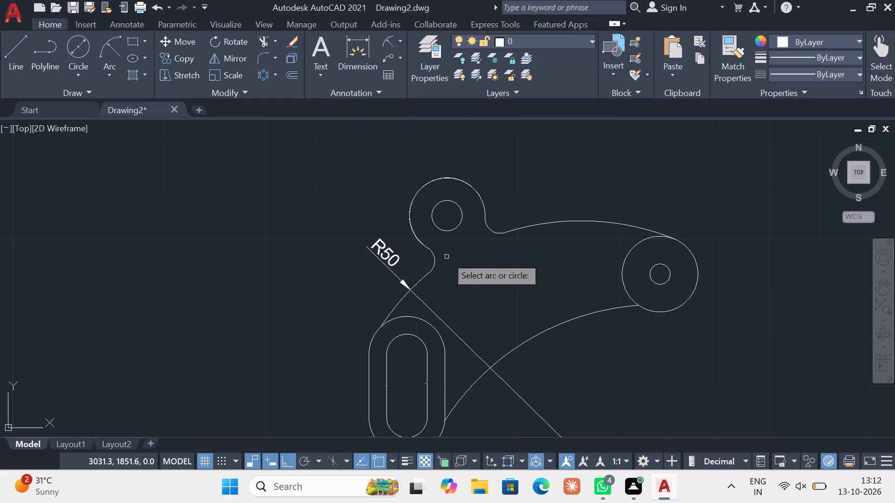
click(518, 346)
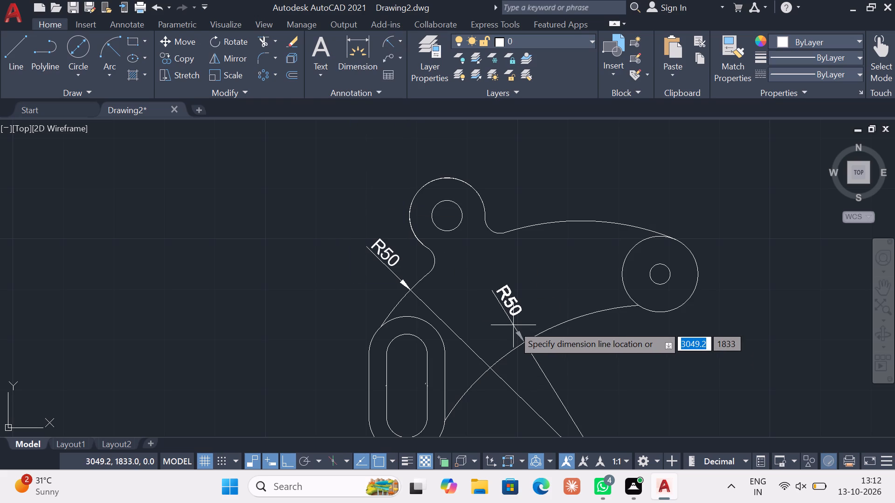
click(513, 325)
Override the text of the long lower arc's radius dimension with R42.
double_click(514, 309)
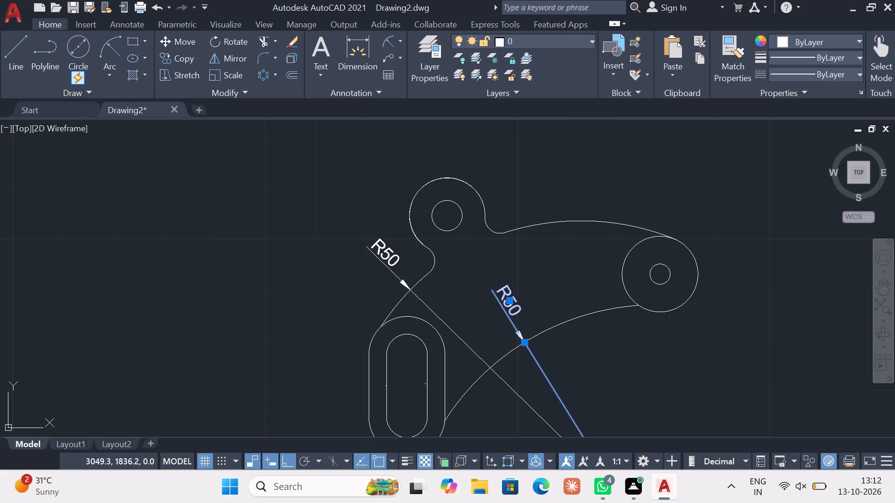
click(515, 308)
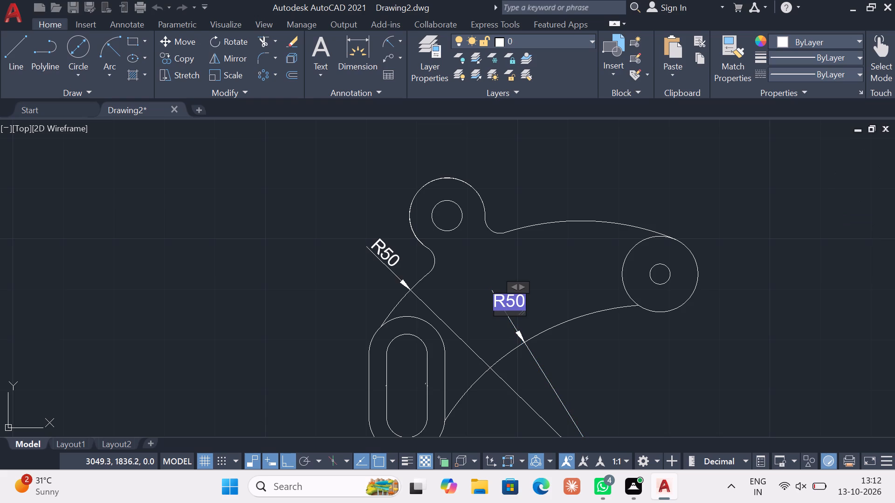
click(515, 303)
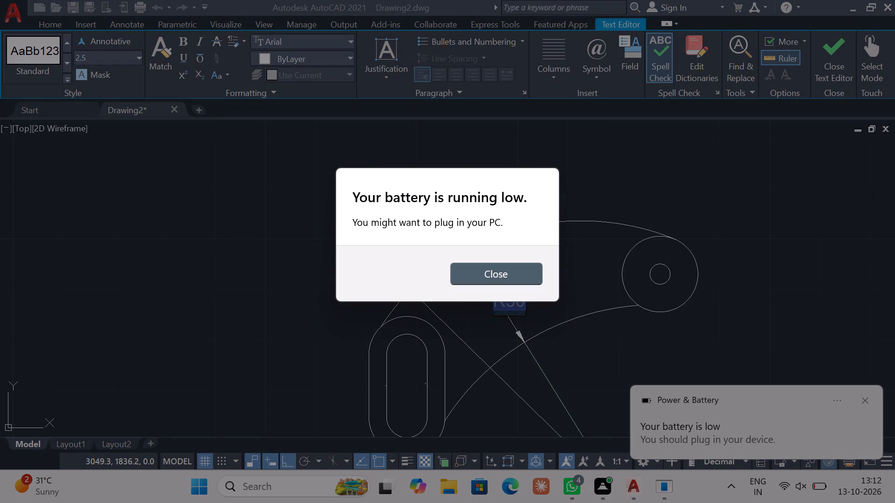
click(531, 276)
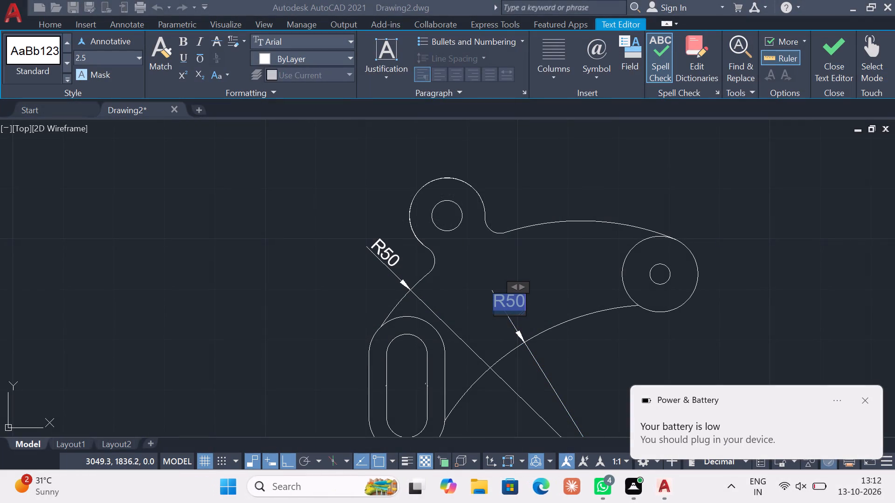
click(863, 399)
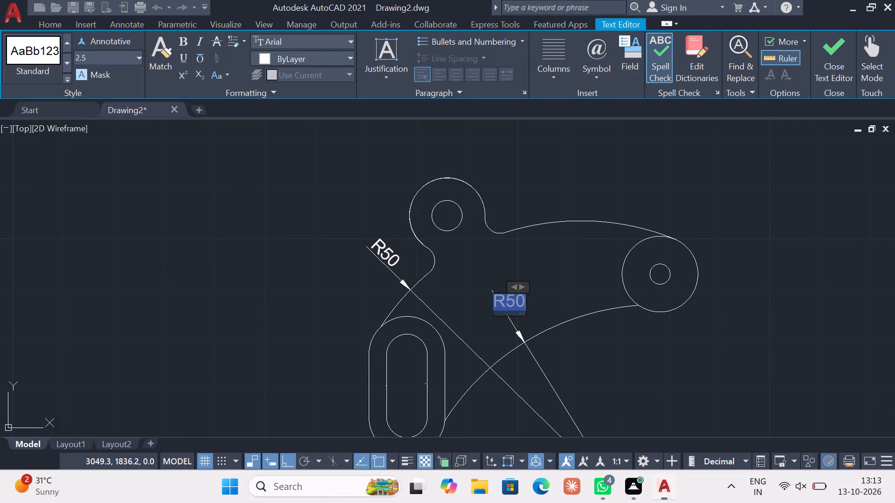
key(ctrl+r)
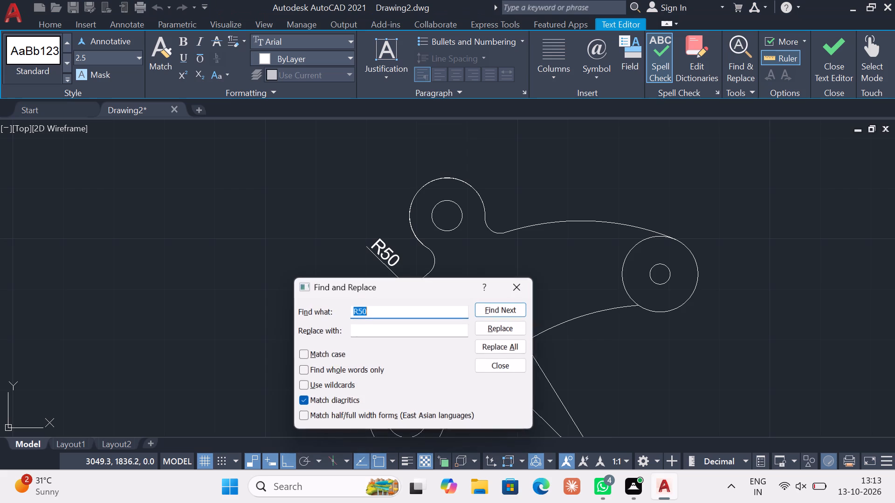
key(Escape)
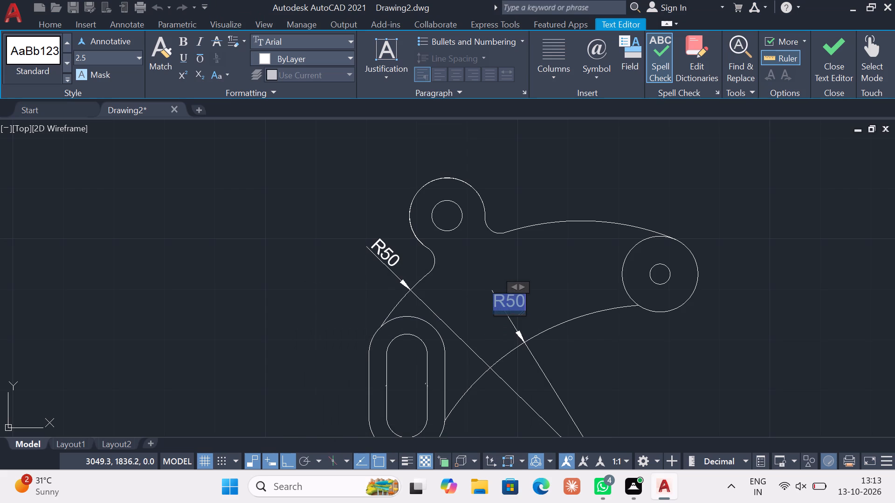
key(shift+r)
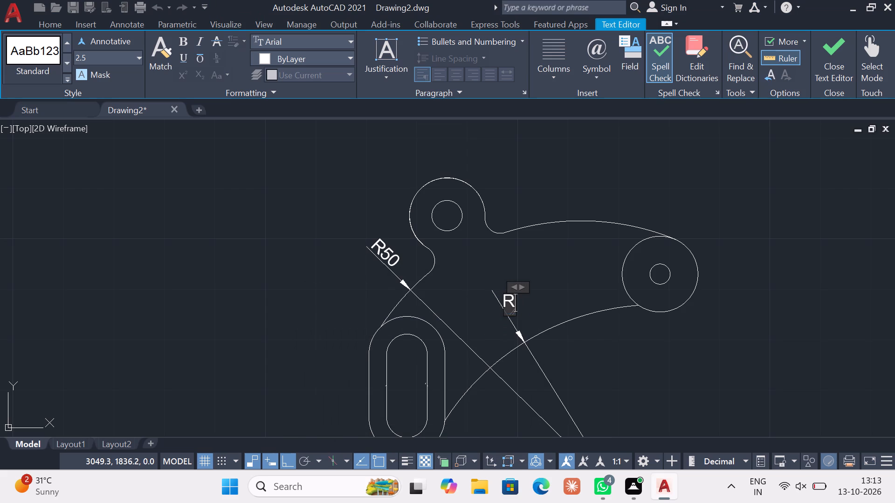
text(42)
click(559, 270)
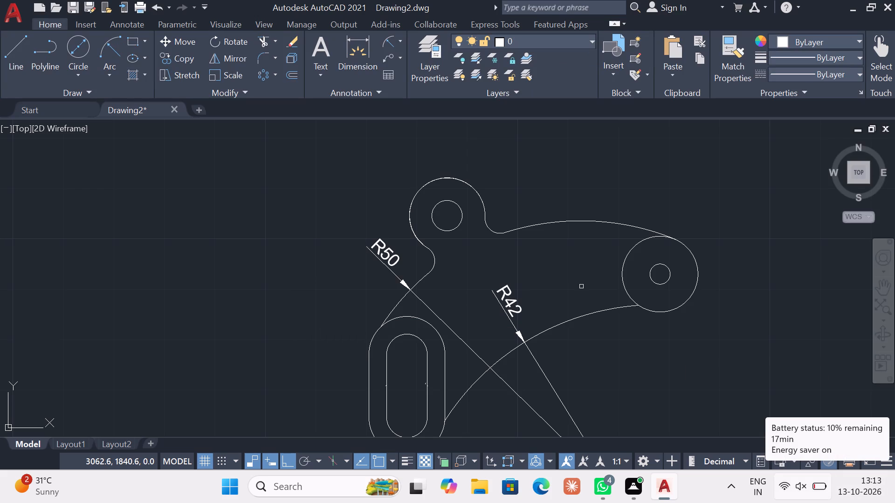
key(Escape)
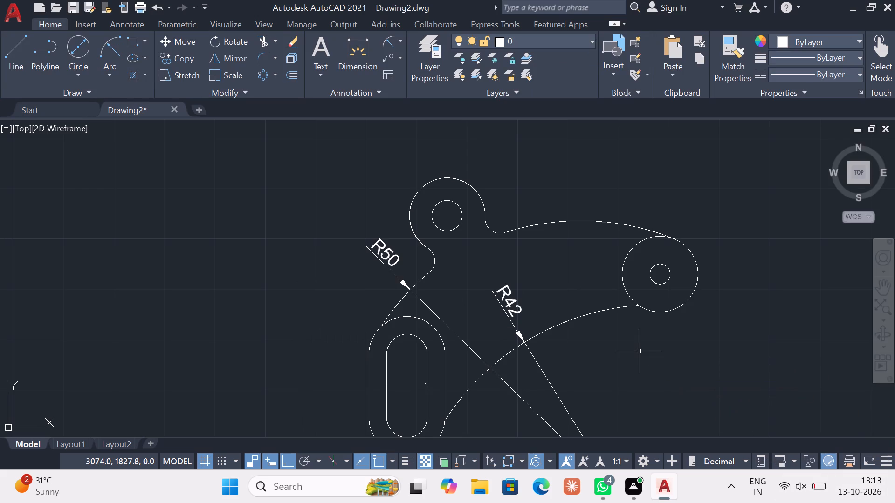
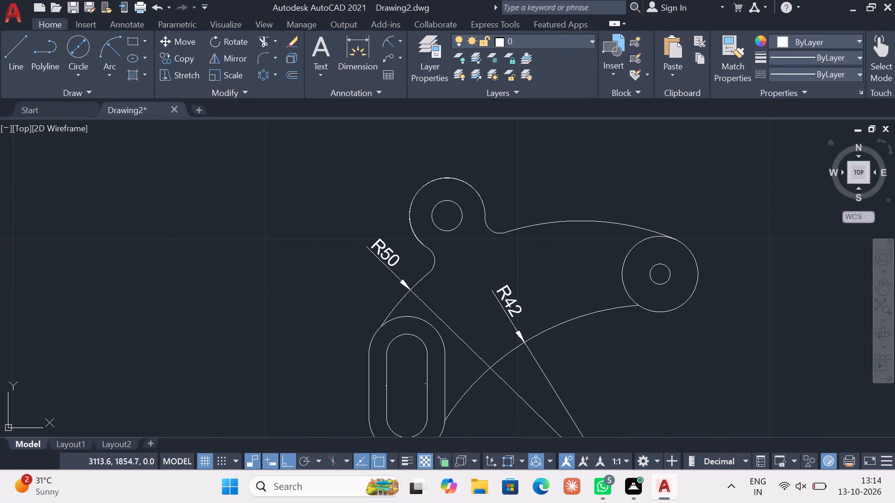
Add a radius dimension to the small hole in the far boss, placing its text outside the profile.
key(Escape)
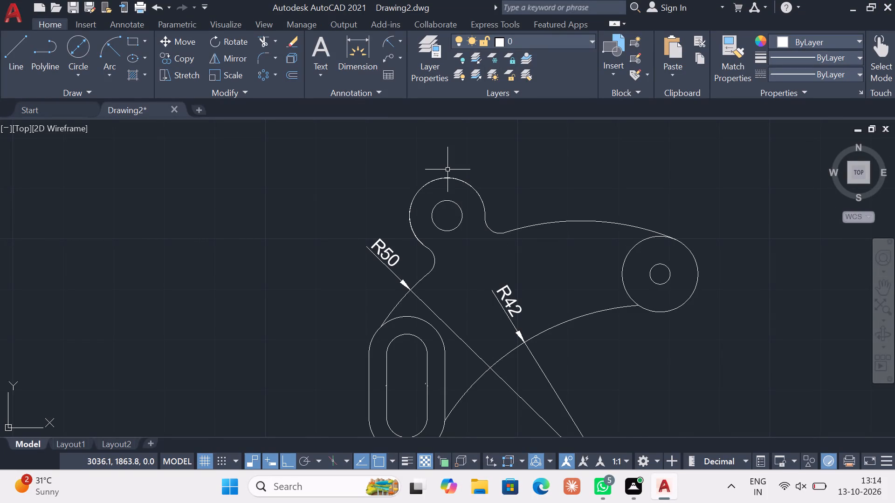
click(402, 47)
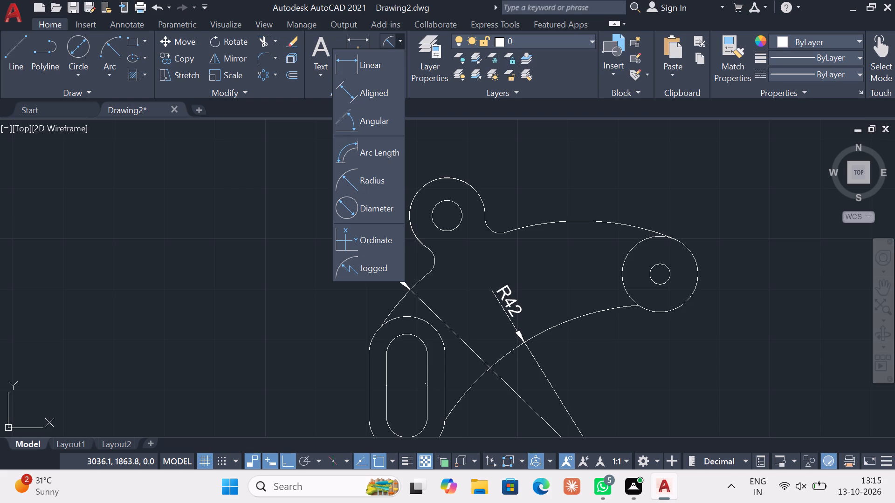
click(361, 170)
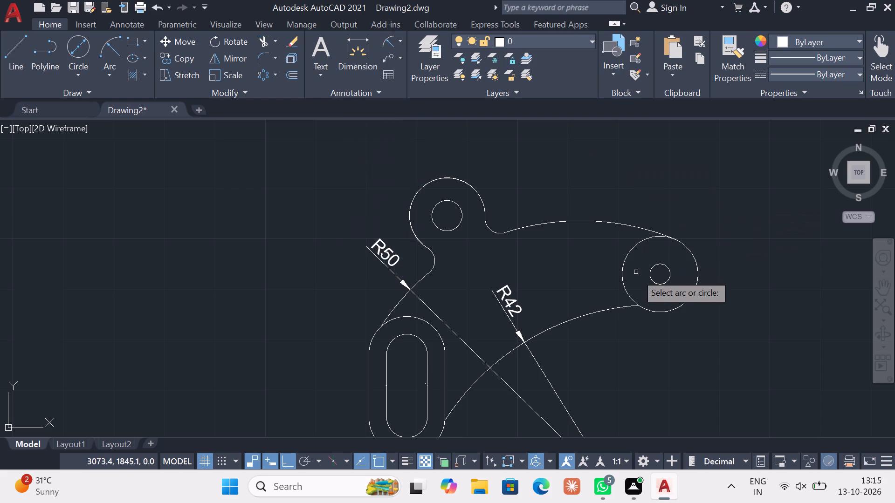
click(668, 273)
click(759, 264)
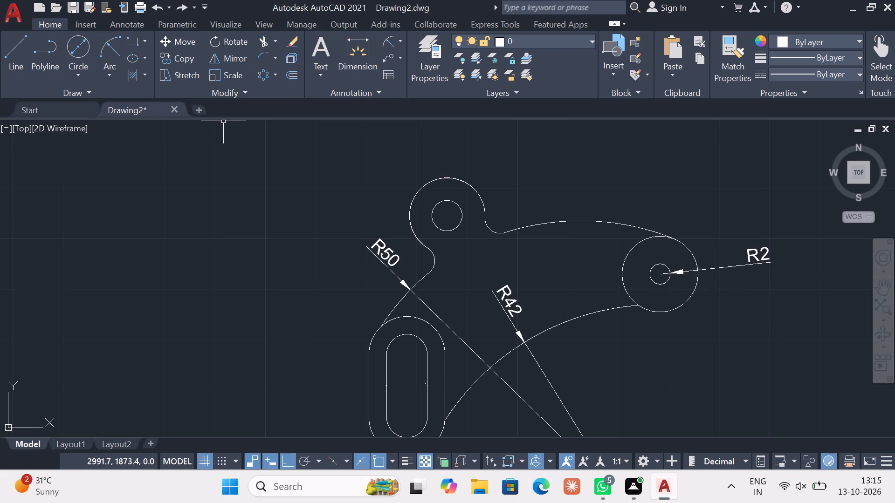
Add a radius dimension to the small fillet between the upper boss and long upper arc, placing its text inside the profile.
click(402, 40)
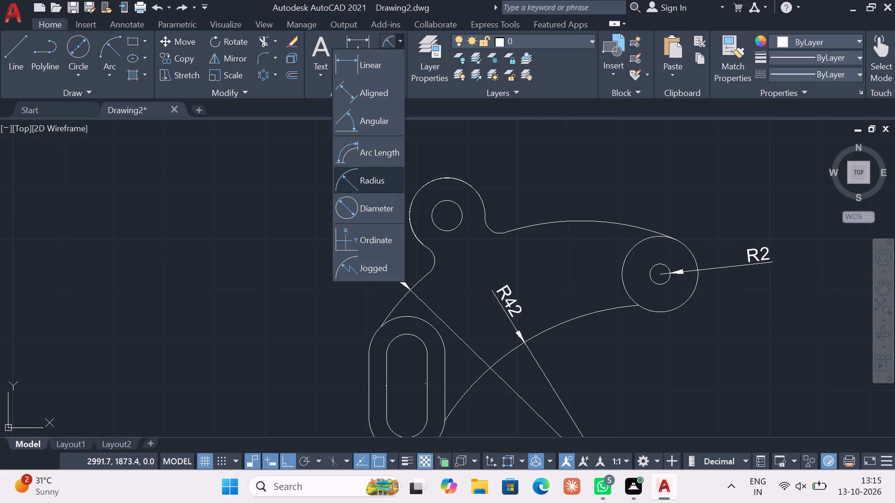
click(371, 186)
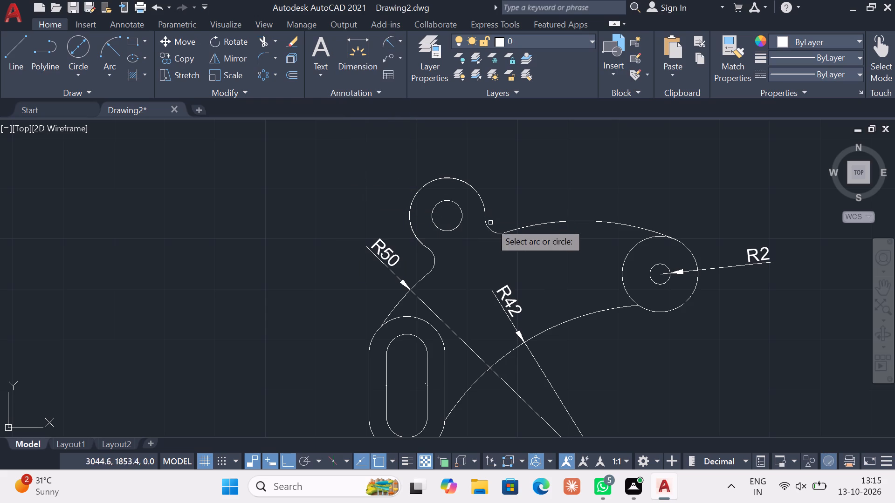
click(491, 231)
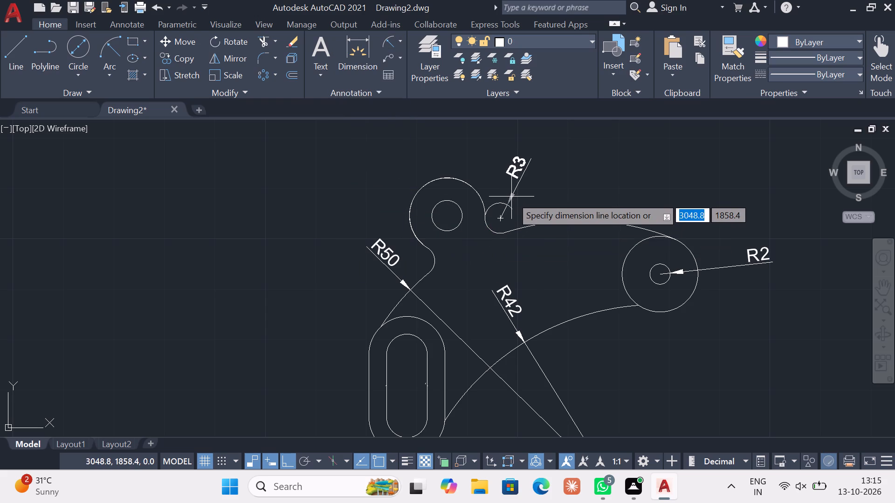
click(487, 230)
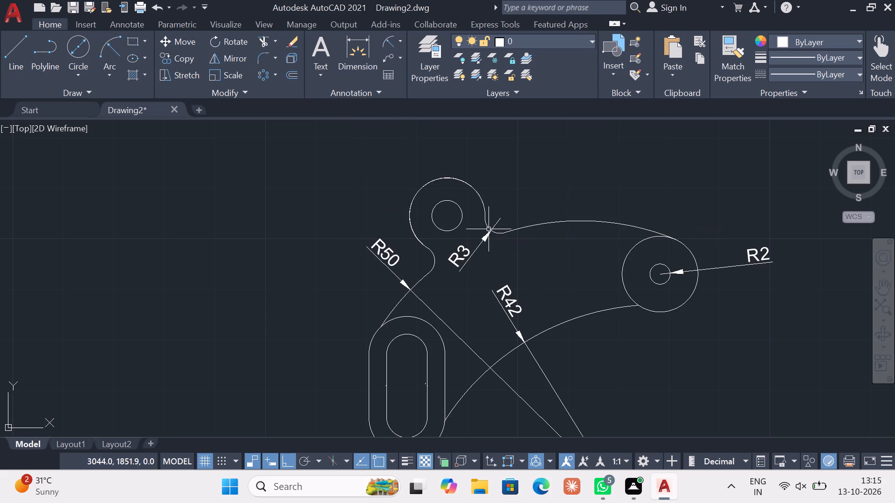
Add a radius dimension to the long upper arc leading to the far boss, placing its text above the profile.
click(400, 41)
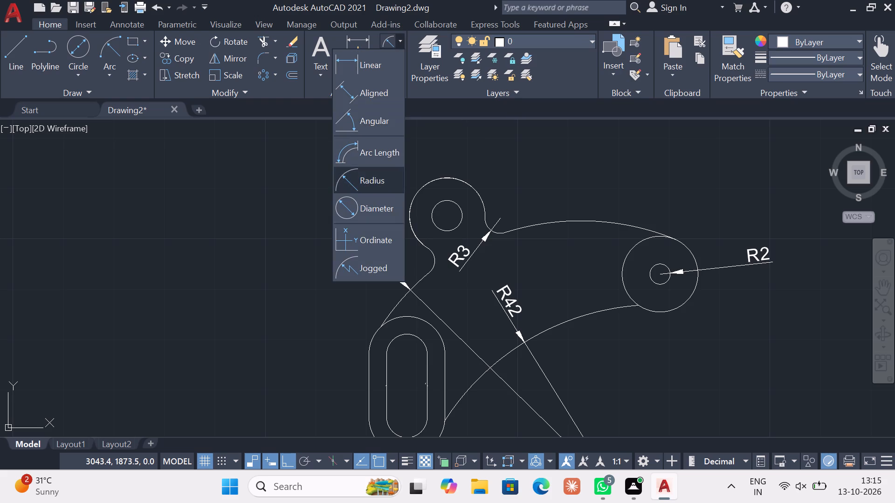
click(369, 173)
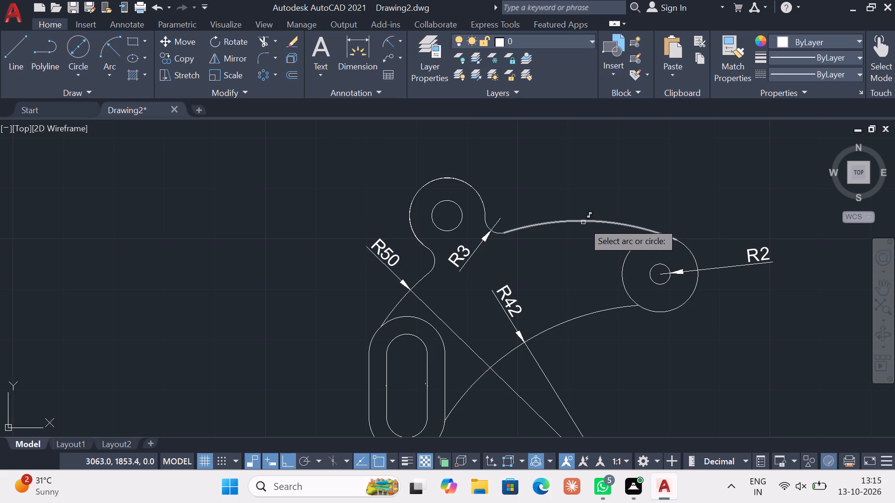
click(583, 222)
click(601, 205)
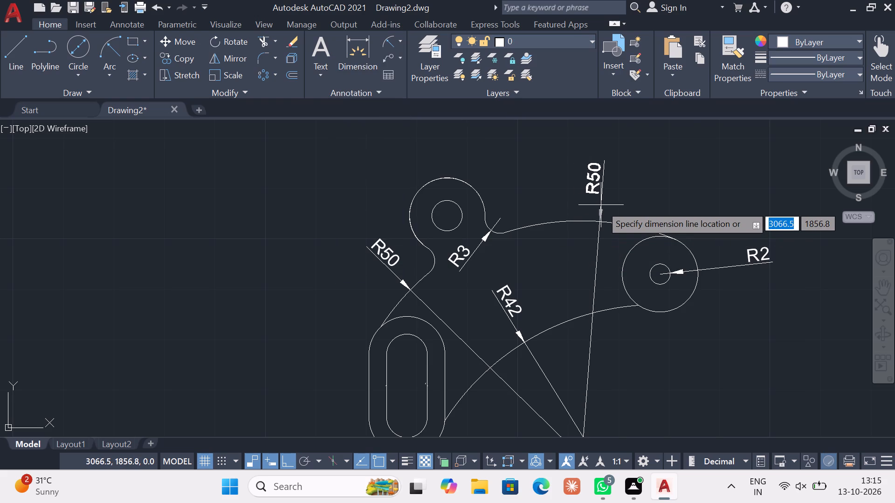
Add a radius dimension to the upper boss's hole, placing its text outside the boss.
click(387, 42)
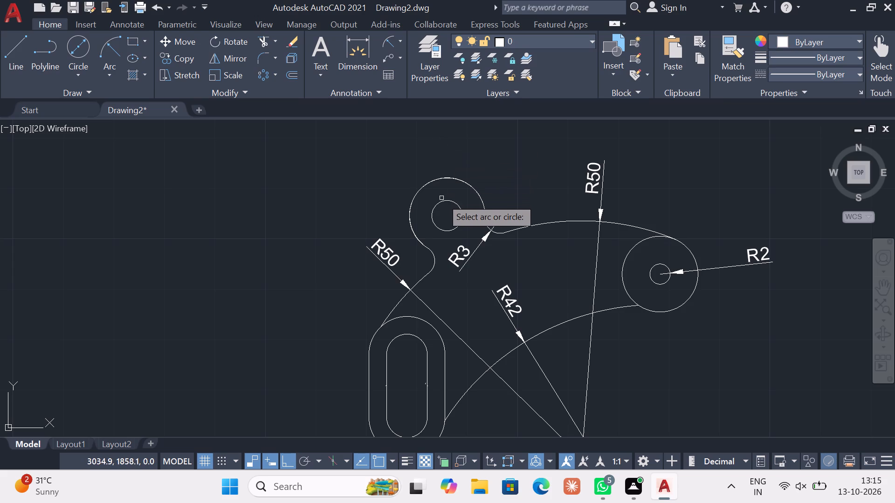
click(441, 199)
click(405, 167)
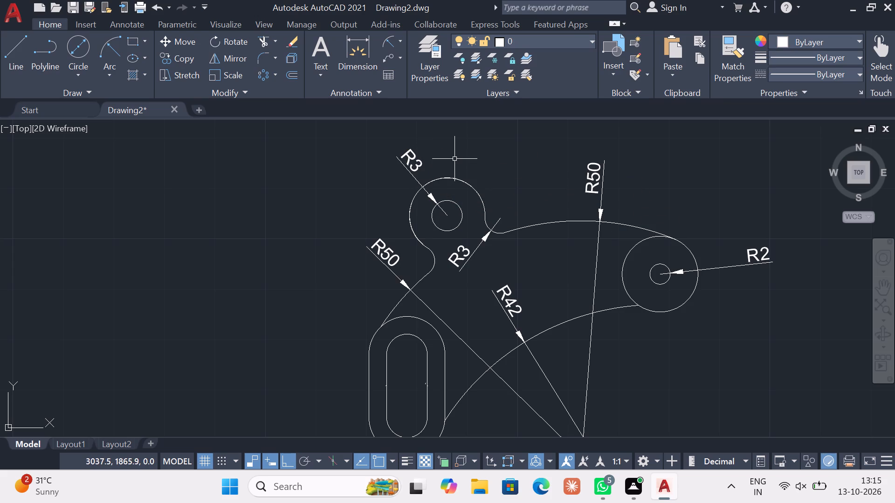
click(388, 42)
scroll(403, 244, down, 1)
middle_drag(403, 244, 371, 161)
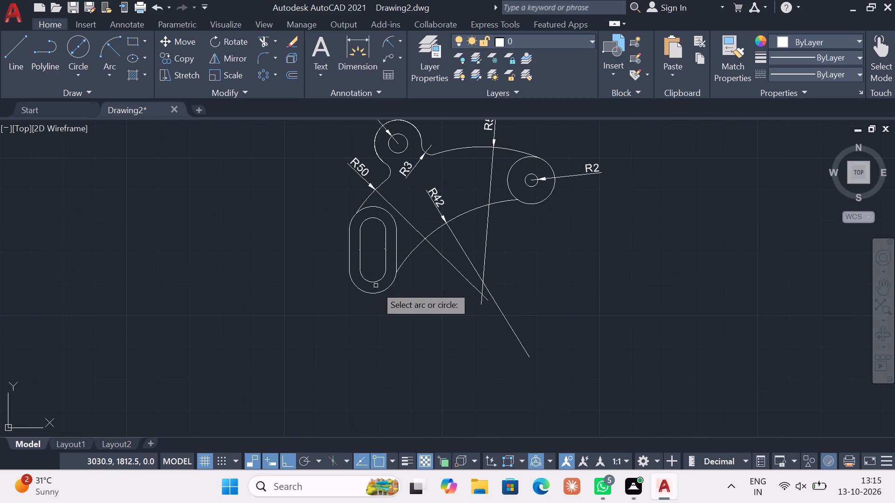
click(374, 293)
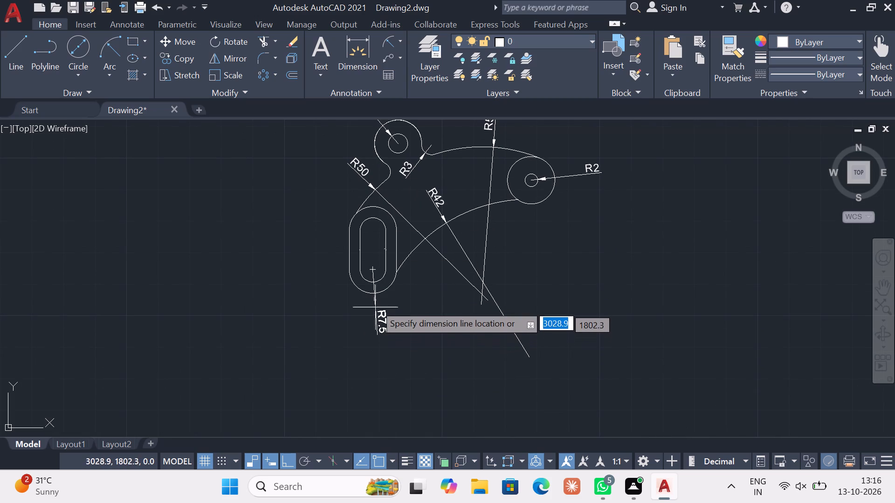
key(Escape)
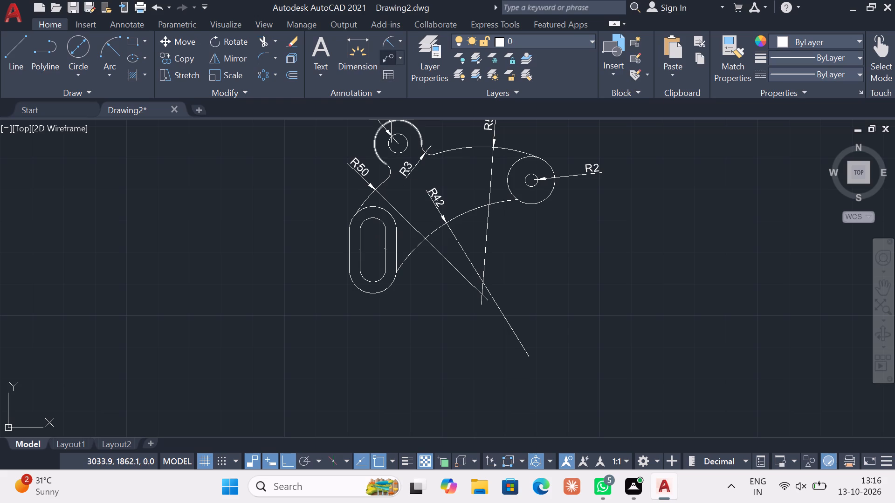
Add a radius dimension to the inner slot's lower end arc, placing its text below the profile.
click(388, 47)
scroll(372, 280, up, 2)
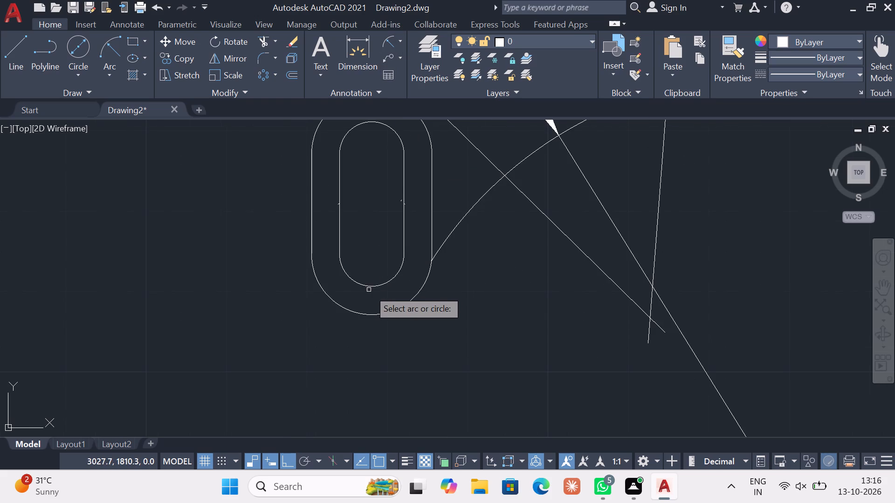
click(369, 290)
click(374, 287)
click(358, 382)
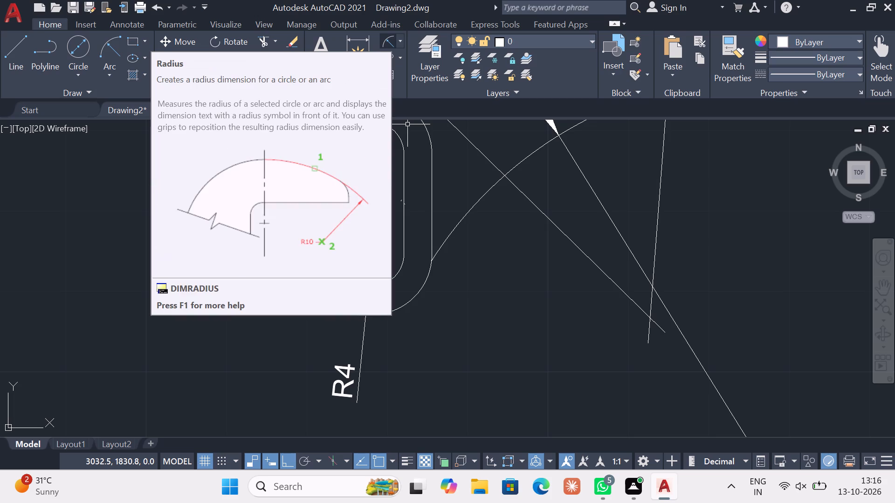
Add a radius dimension to the outer lower arc of the slotted end, placing its text diagonally outside the profile.
click(385, 43)
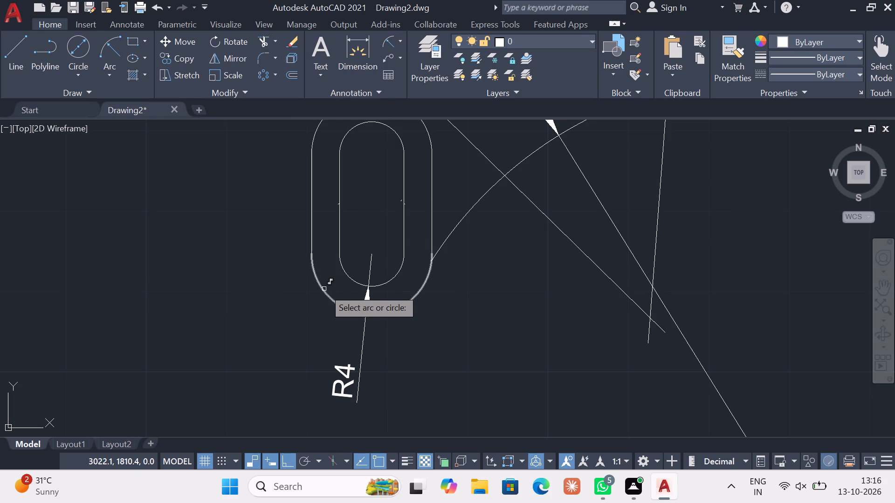
click(323, 288)
click(292, 312)
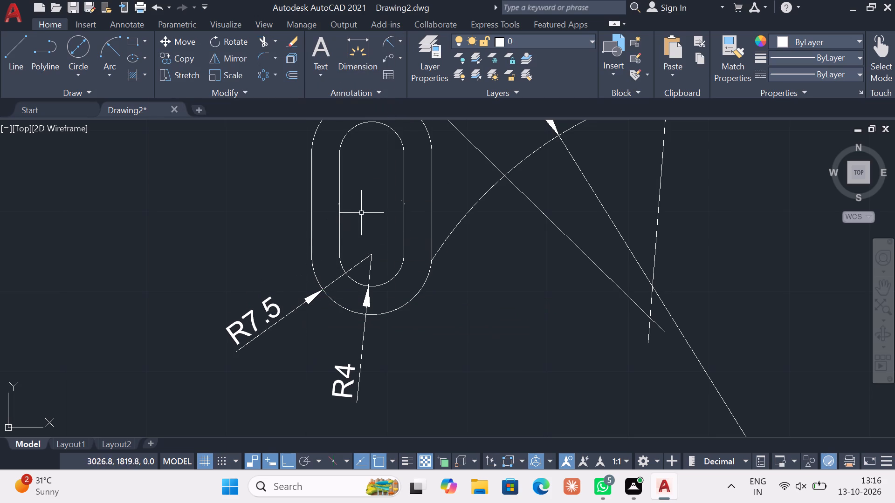
Add a diameter dimension to the far boss's outer circle, placing its text diagonally above the boss.
scroll(565, 197, down, 2)
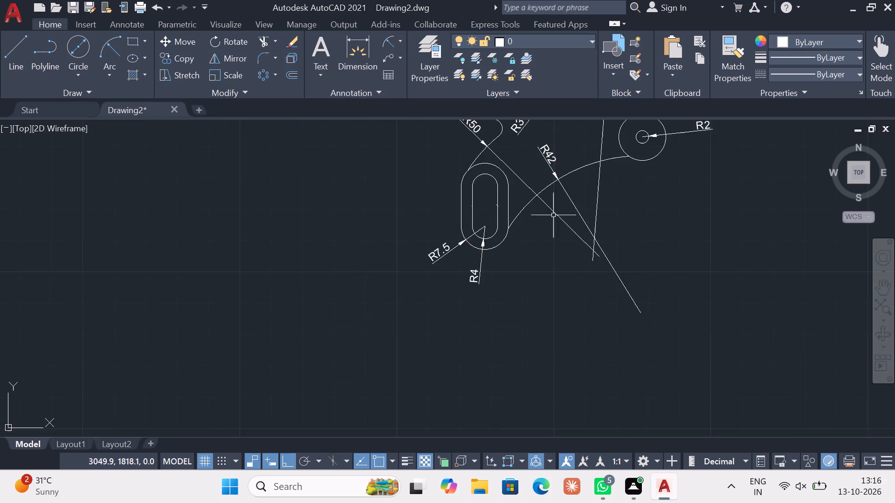
middle_drag(558, 252, 433, 335)
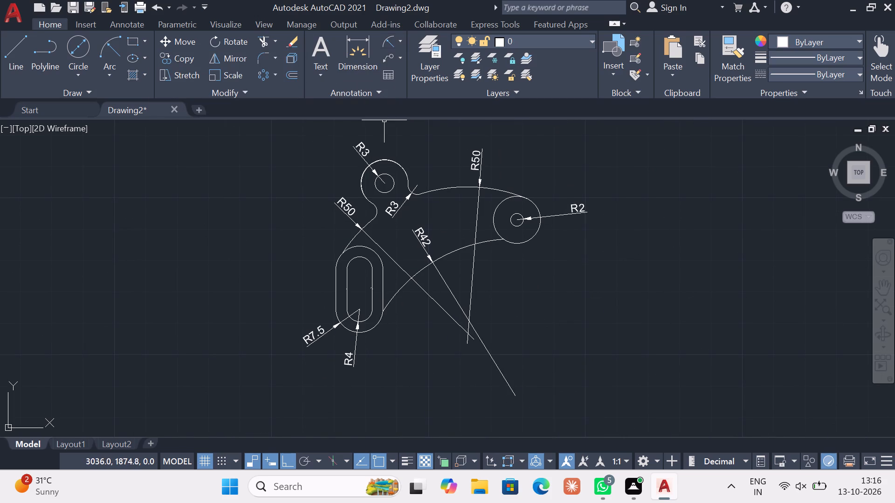
click(401, 47)
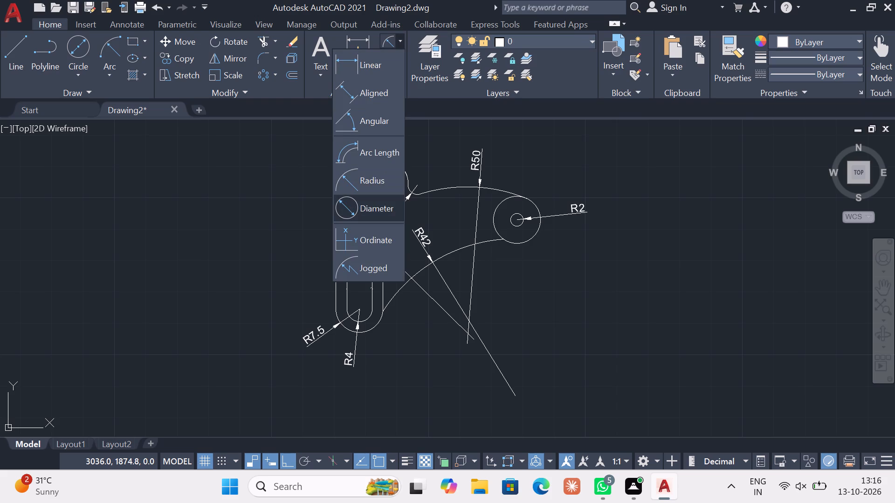
click(376, 204)
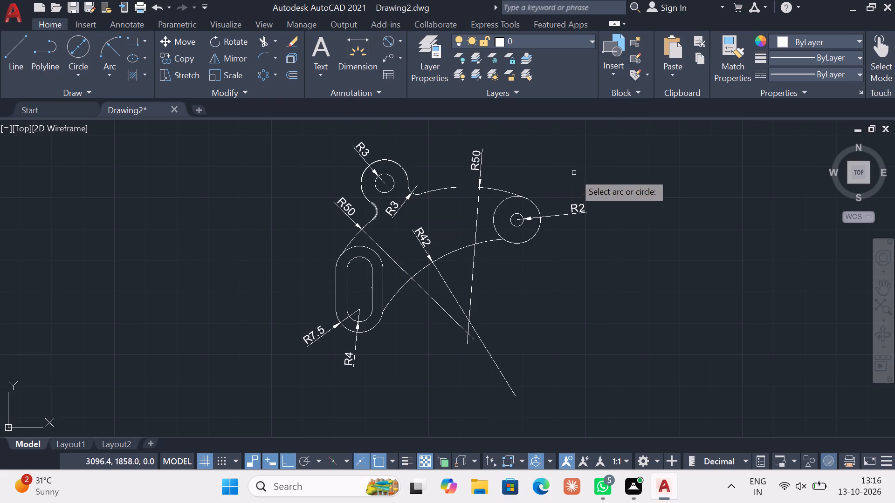
click(534, 201)
click(561, 195)
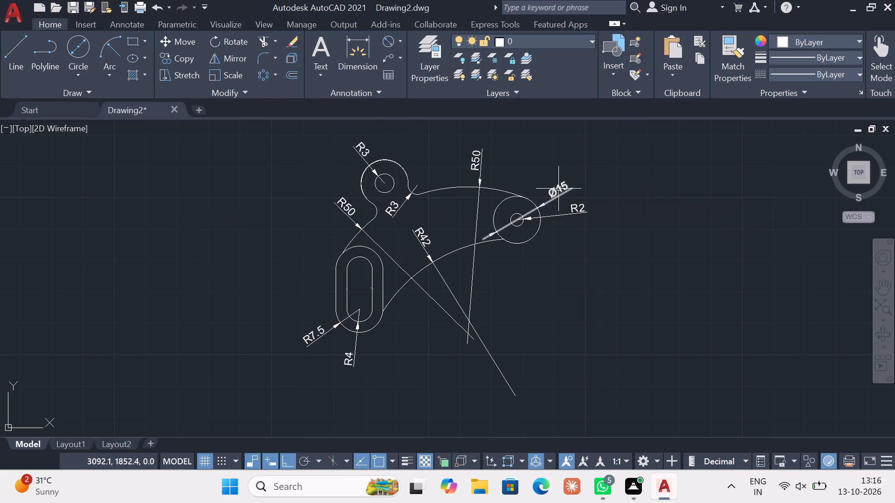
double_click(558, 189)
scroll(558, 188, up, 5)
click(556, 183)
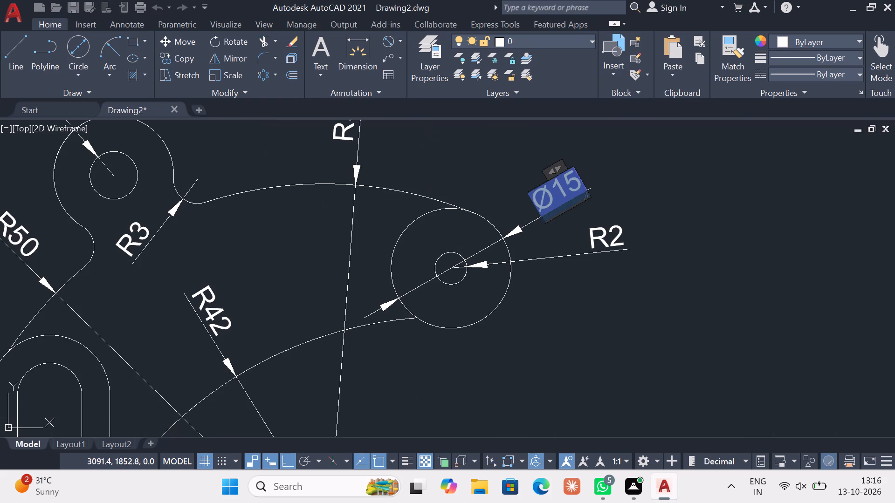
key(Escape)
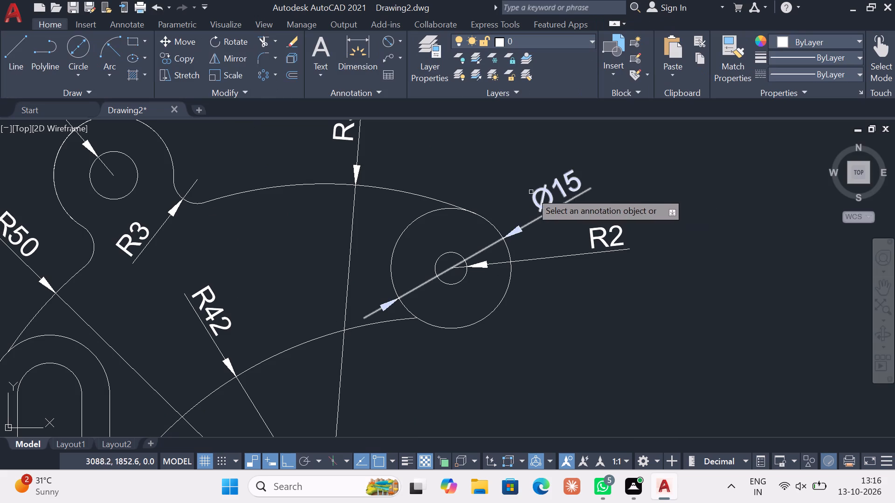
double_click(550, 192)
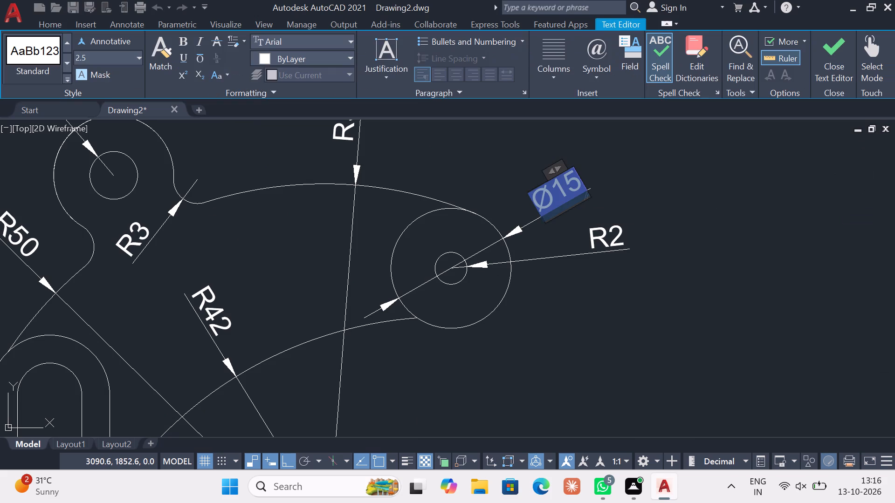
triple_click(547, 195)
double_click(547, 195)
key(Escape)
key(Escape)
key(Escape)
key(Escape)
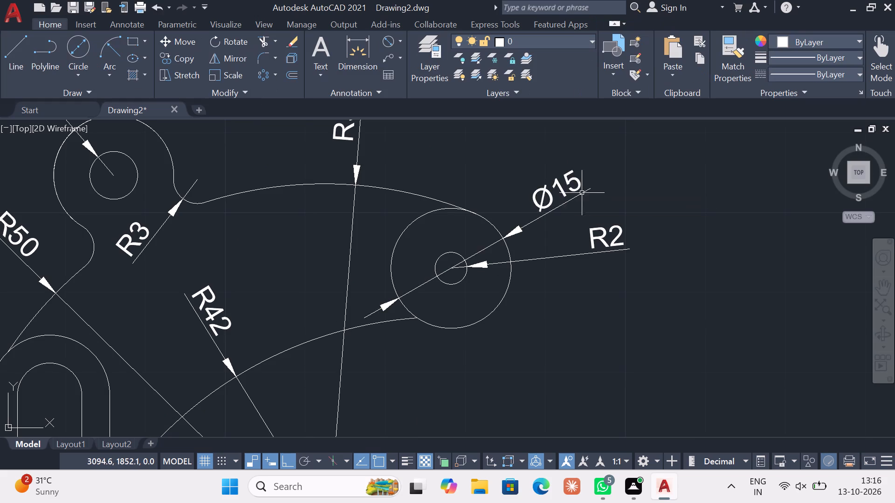
Prefix the far boss's diameter dimension text with "2 holes of", keeping the diameter value after it.
click(574, 190)
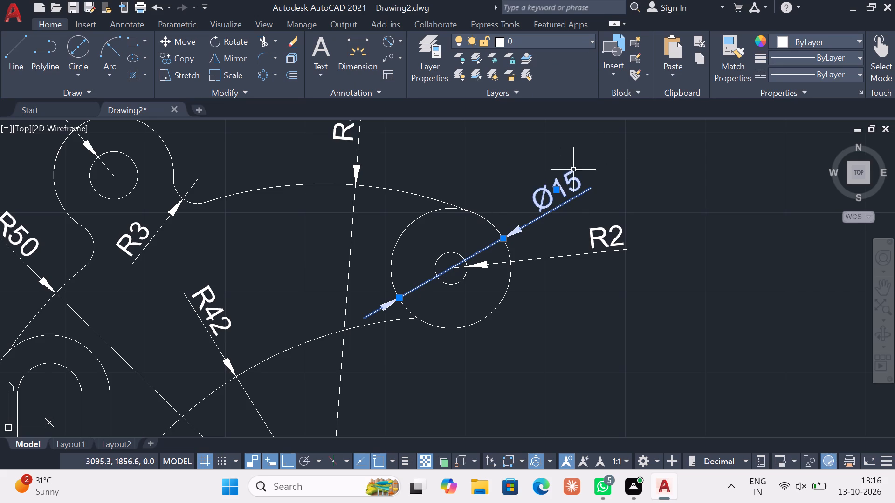
double_click(567, 177)
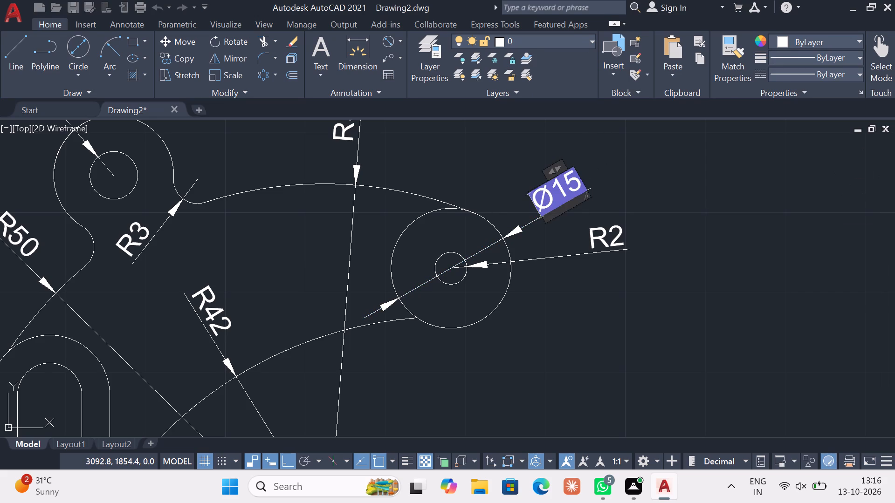
text(2 holes)
key(space)
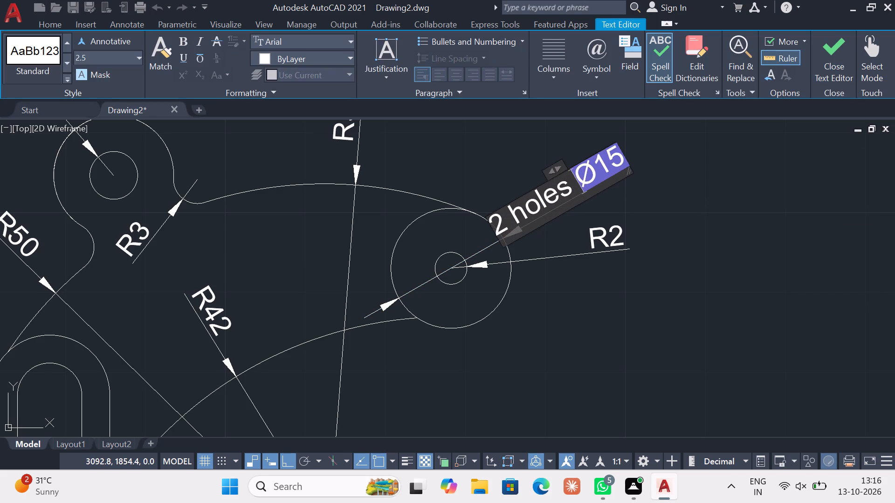
text(of)
key(space)
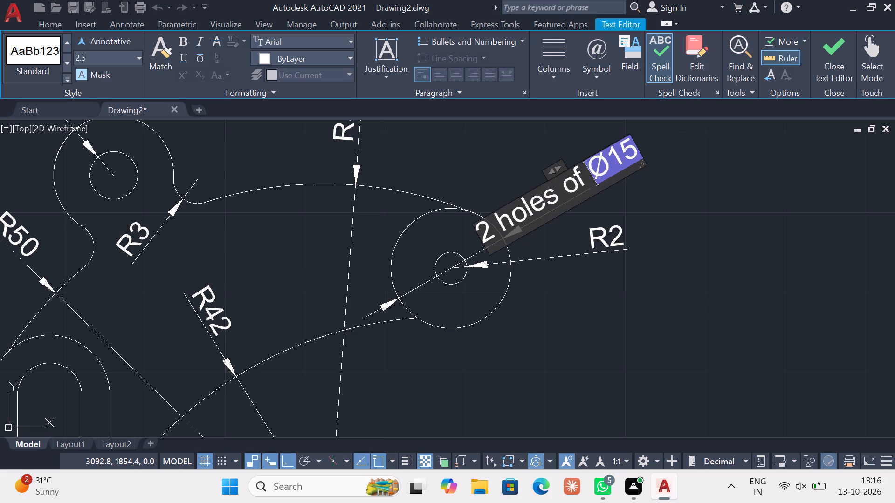
double_click(461, 165)
key(Escape)
key(Escape)
scroll(795, 228, down, 2)
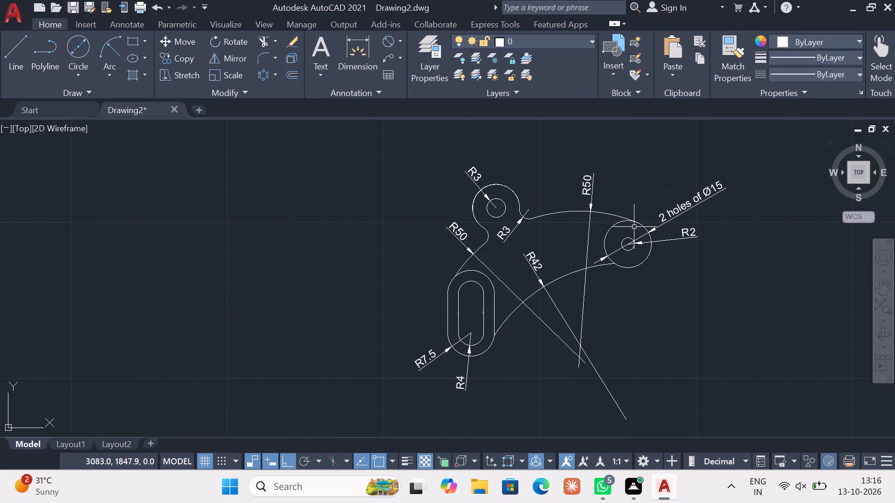
Delete the tiny stray fragment inside the inner slot beside its right straight side.
middle_drag(530, 296, 600, 265)
scroll(553, 290, up, 7)
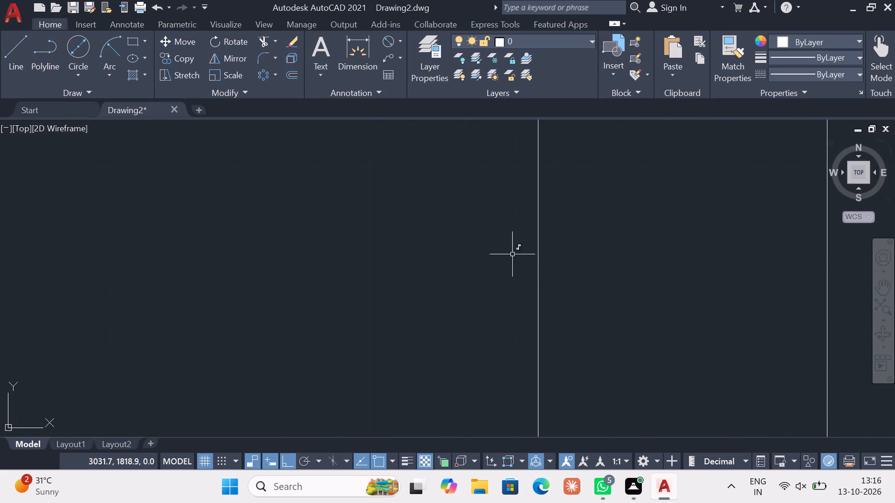
scroll(518, 226, down, 2)
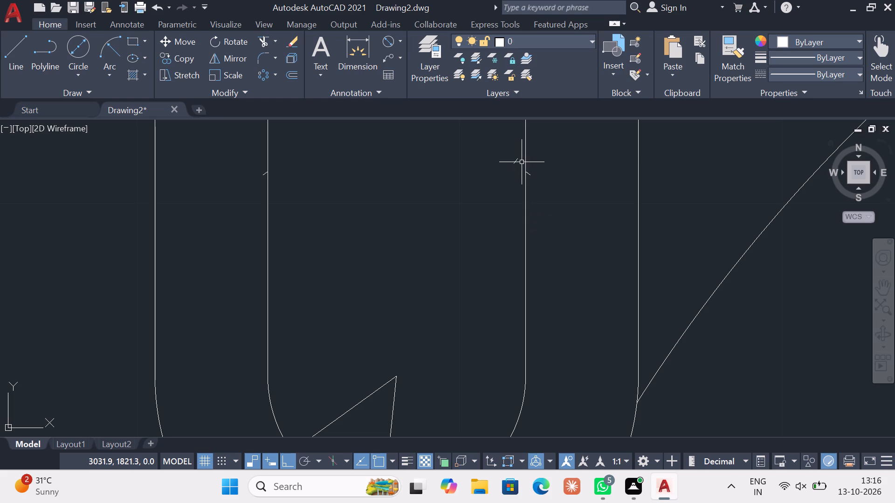
click(514, 177)
click(509, 159)
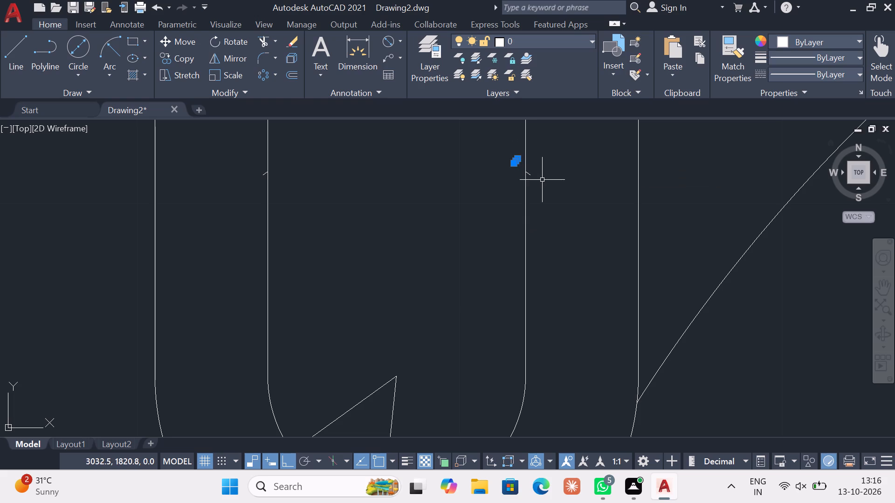
key(Delete)
Delete the stray arc fragment projecting outward from the inner slot's right straight side.
scroll(534, 173, up, 3)
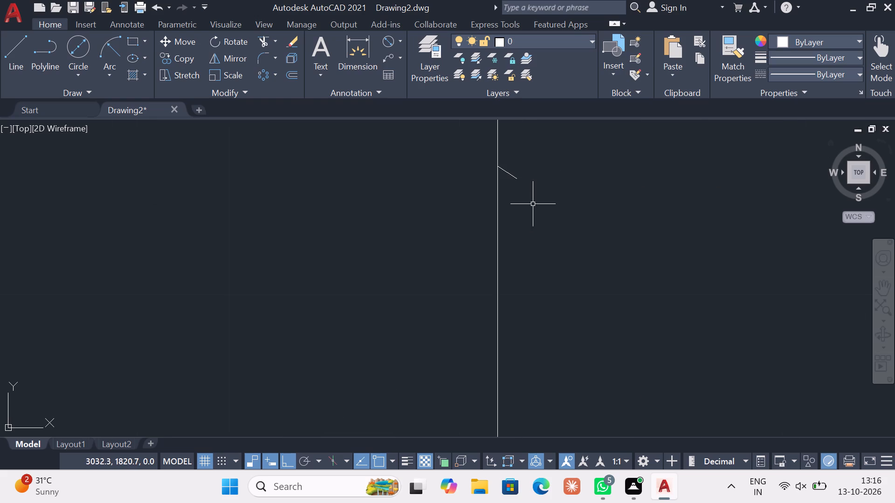
click(511, 193)
click(512, 170)
click(529, 194)
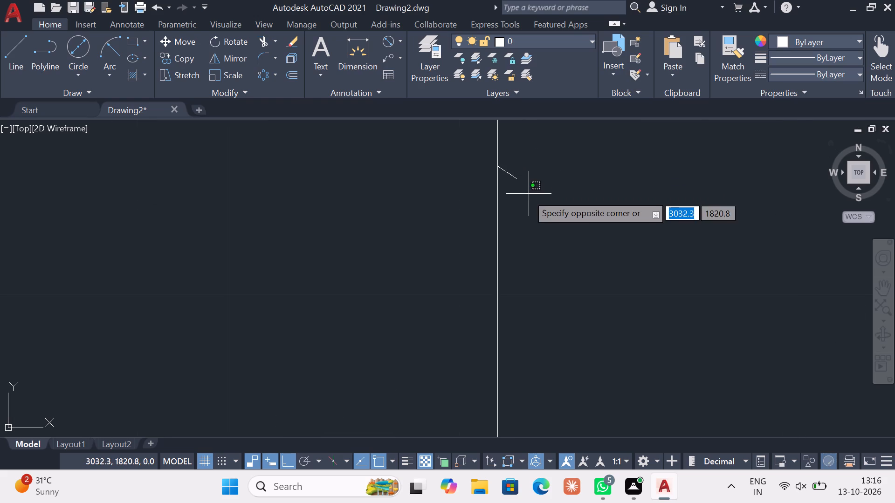
double_click(510, 171)
key(Delete)
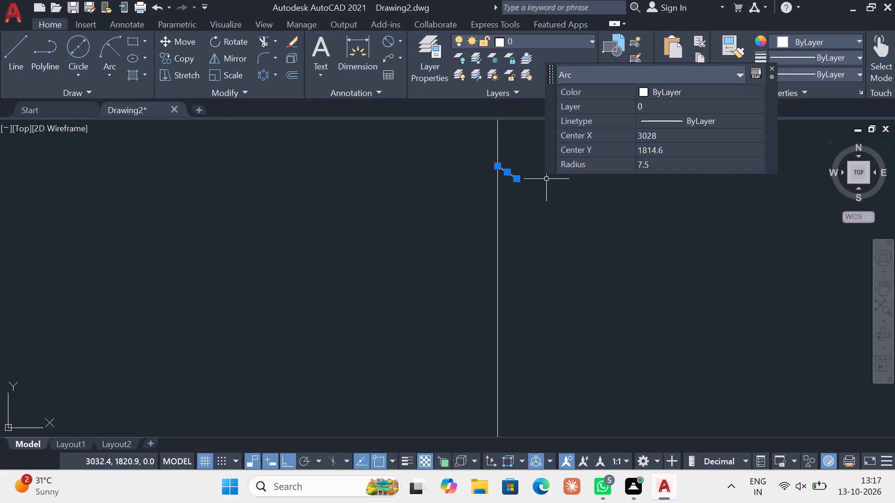
key(Delete)
Delete the stray arc fragment projecting outward from the inner slot's left straight side.
scroll(686, 137, down, 1)
scroll(388, 282, down, 1)
scroll(373, 352, down, 1)
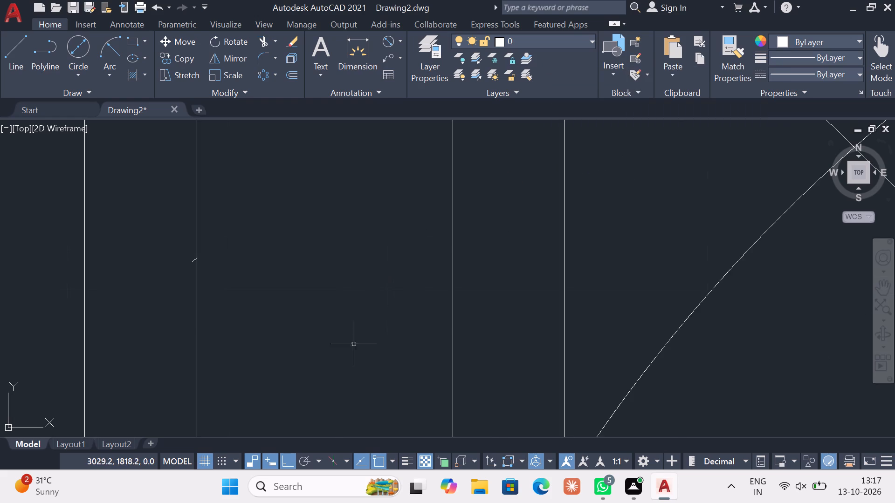
middle_drag(405, 347, 706, 330)
scroll(512, 252, up, 4)
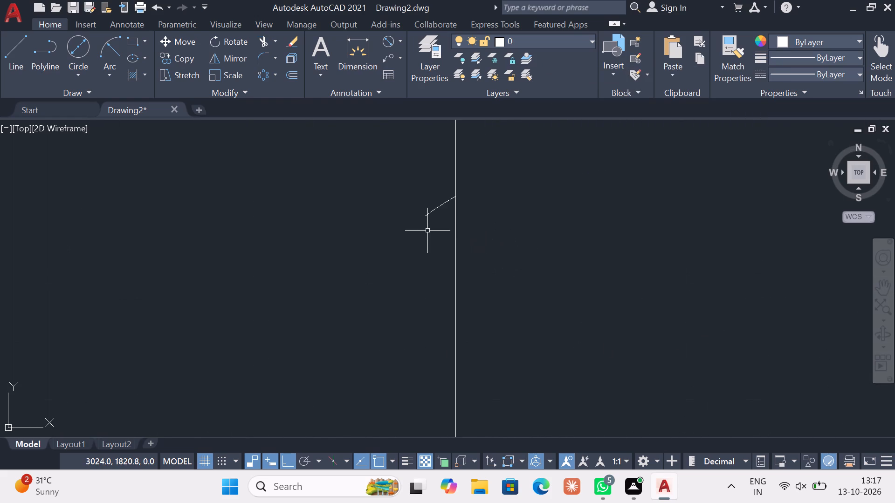
drag(438, 228, 438, 217)
click(380, 145)
key(Delete)
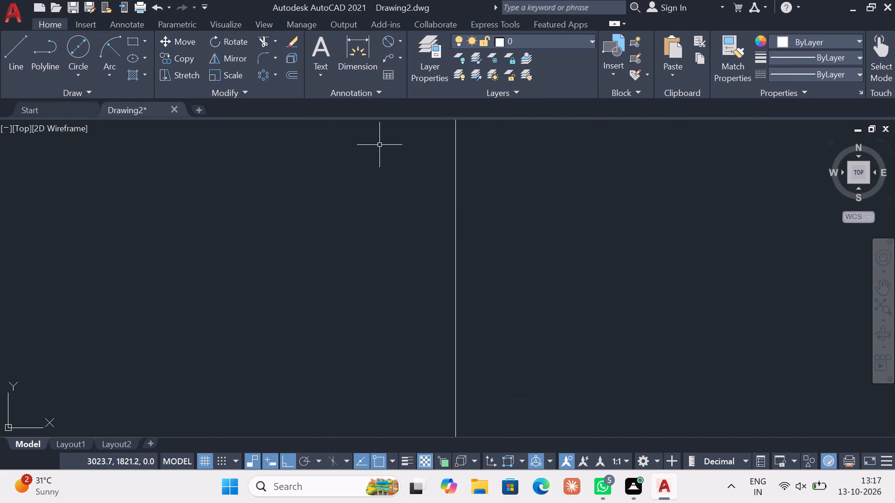
key(Escape)
Add a horizontal dimension between the centres of the upper boss and the far boss, placing it above the profile.
scroll(649, 89, down, 8)
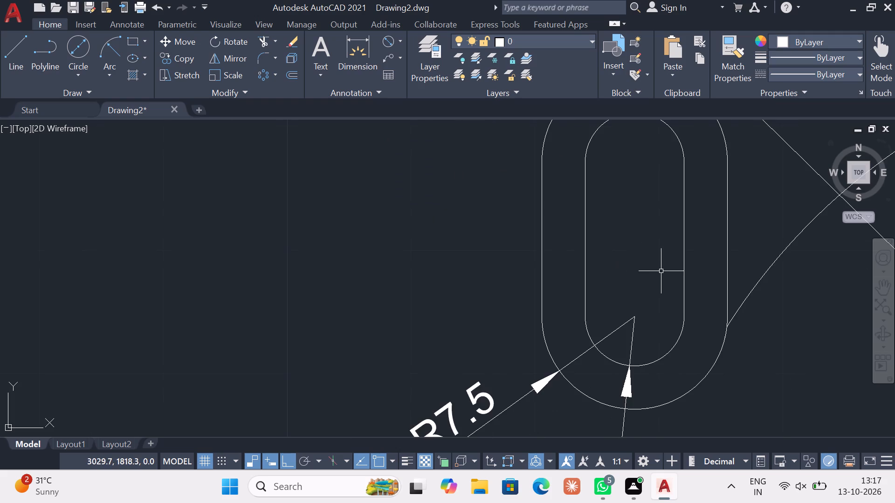
middle_drag(661, 271, 521, 276)
scroll(628, 291, down, 2)
middle_drag(605, 269, 516, 298)
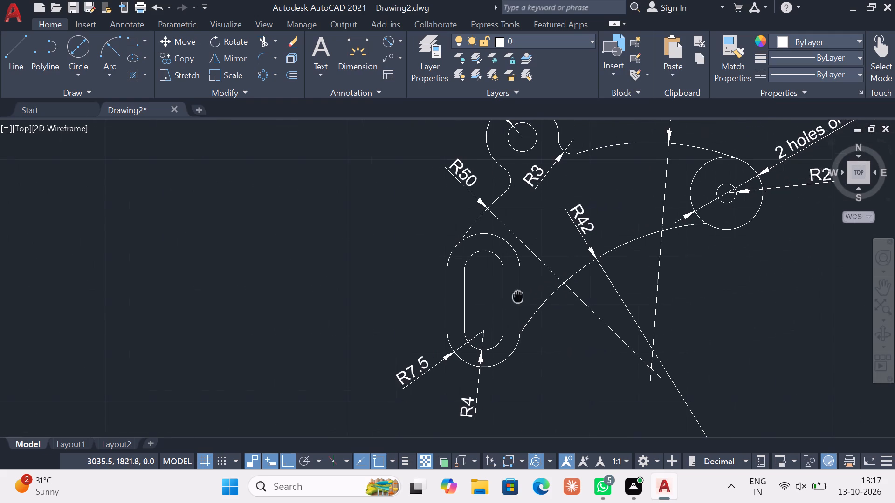
middle_drag(516, 298, 508, 299)
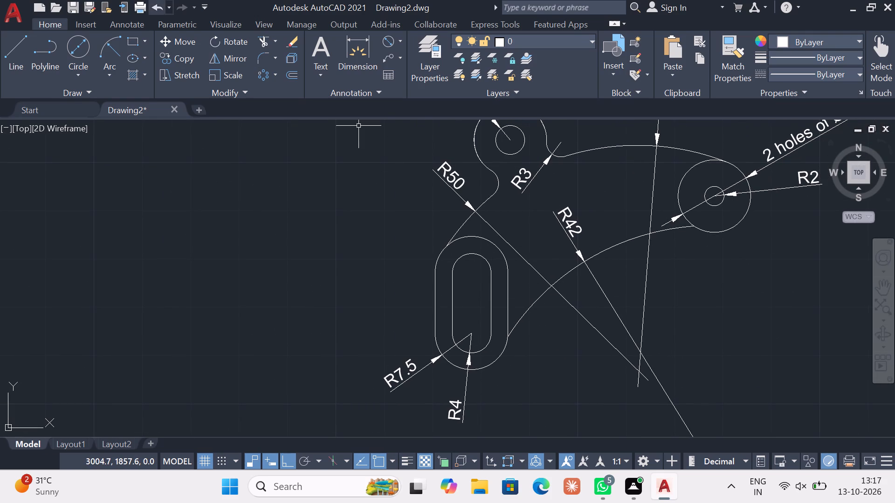
click(358, 44)
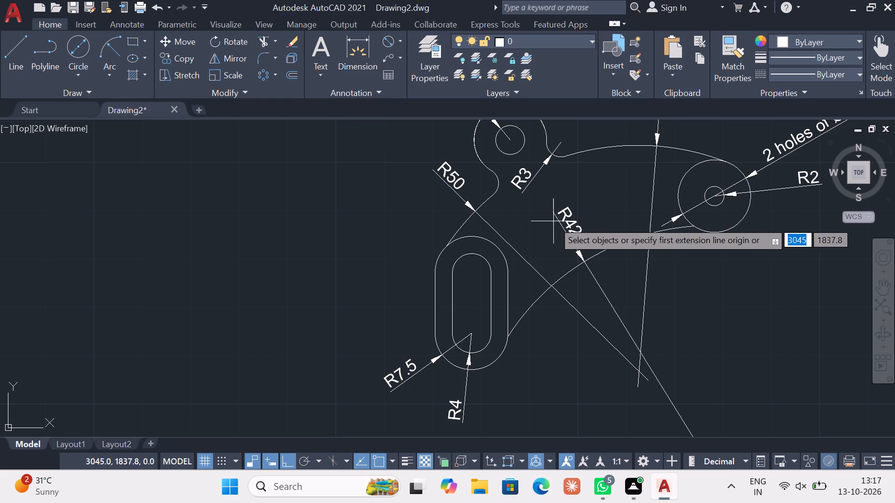
middle_drag(557, 168, 531, 206)
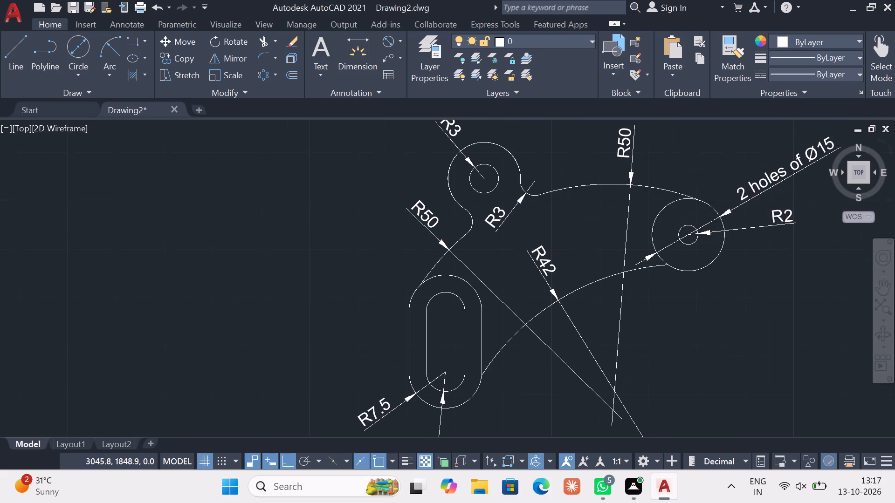
double_click(486, 177)
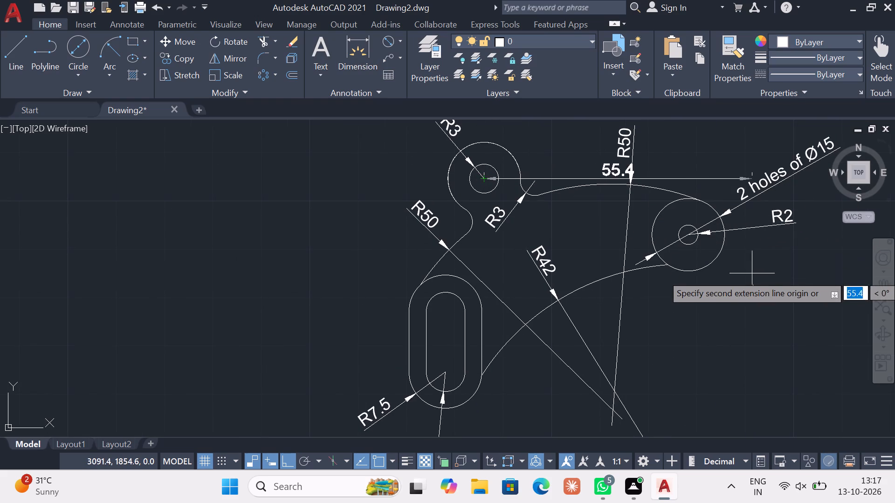
click(690, 238)
middle_drag(690, 204, 653, 302)
scroll(656, 305, up, 1)
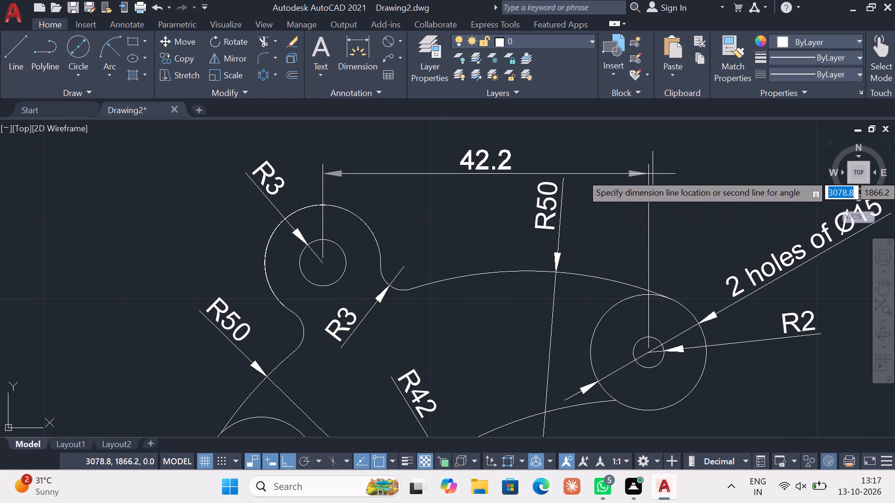
click(657, 164)
key(Escape)
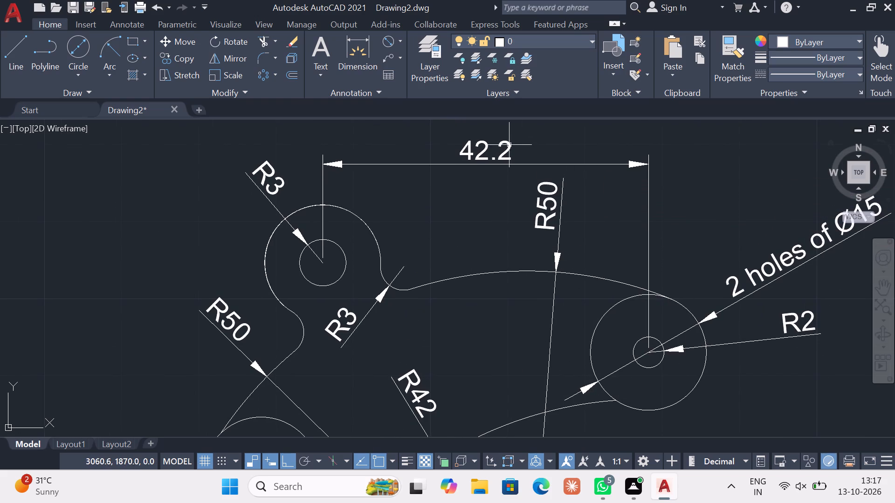
Override the text of the horizontal centre-to-centre dimension above the profile with 42.
double_click(506, 148)
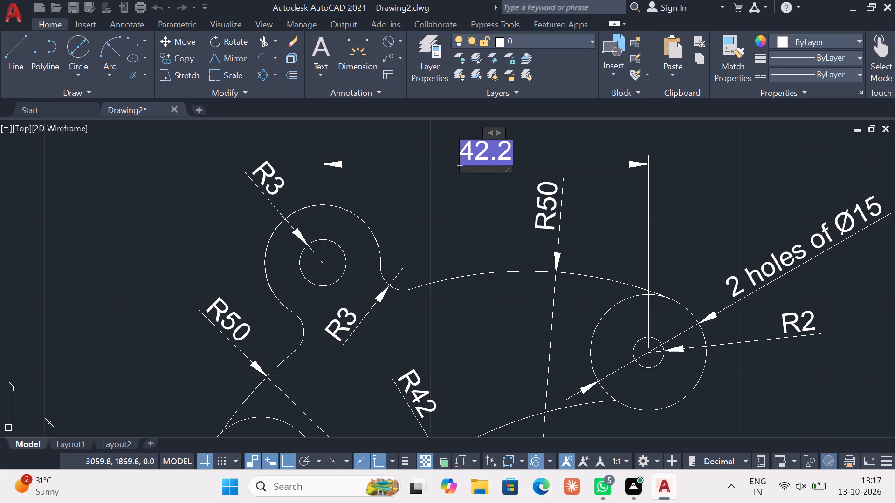
click(501, 158)
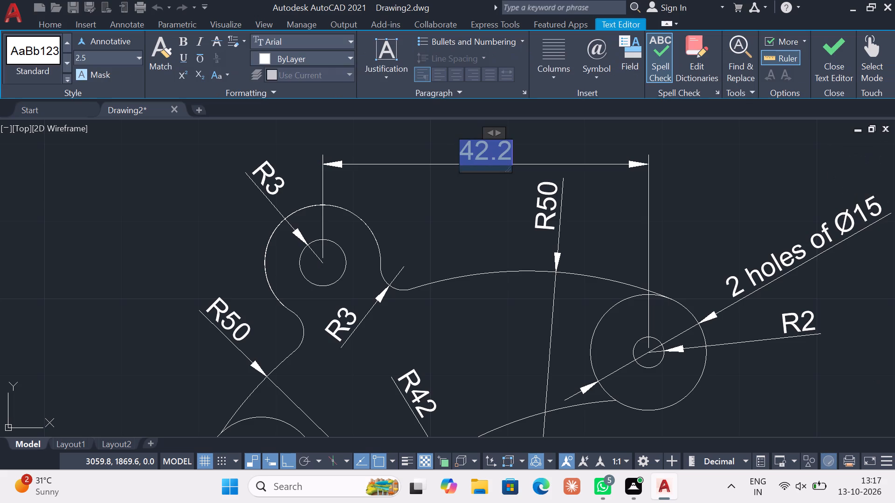
text(42)
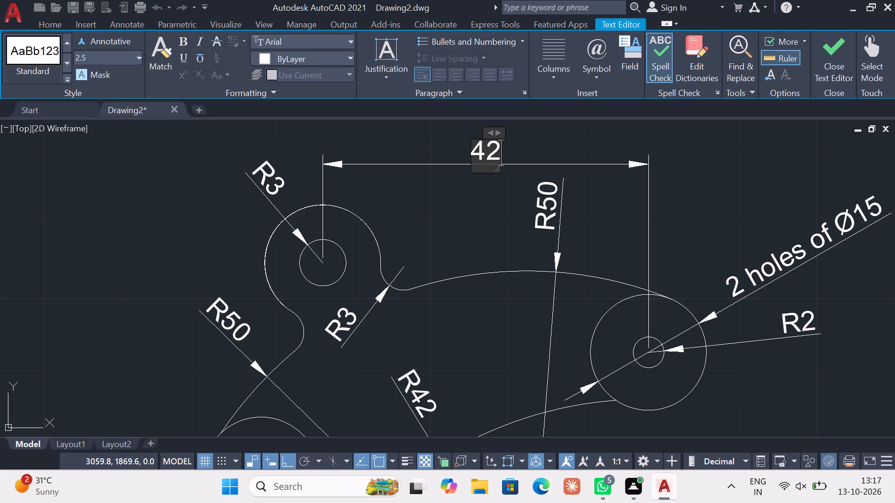
click(677, 169)
key(Escape)
Add a vertical linear dimension from the upper boss's centre to the slot's upper arc centre, placing it left of the profile.
scroll(665, 185, down, 3)
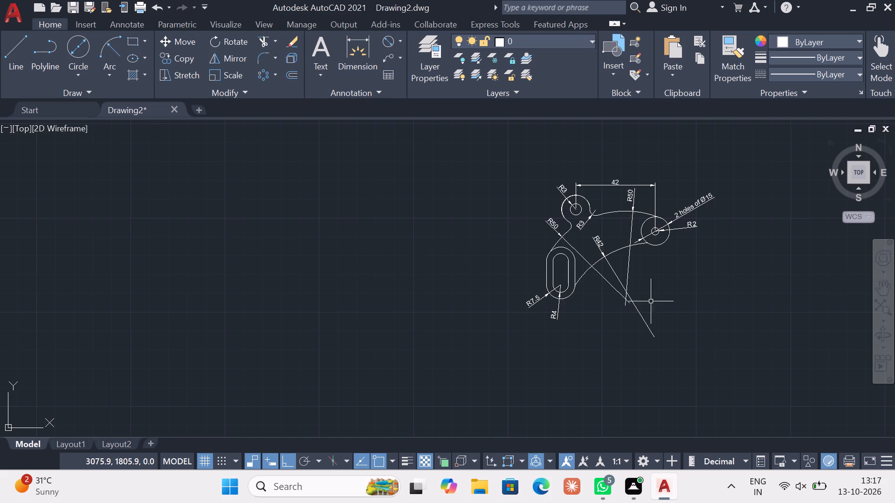
middle_drag(676, 293, 557, 313)
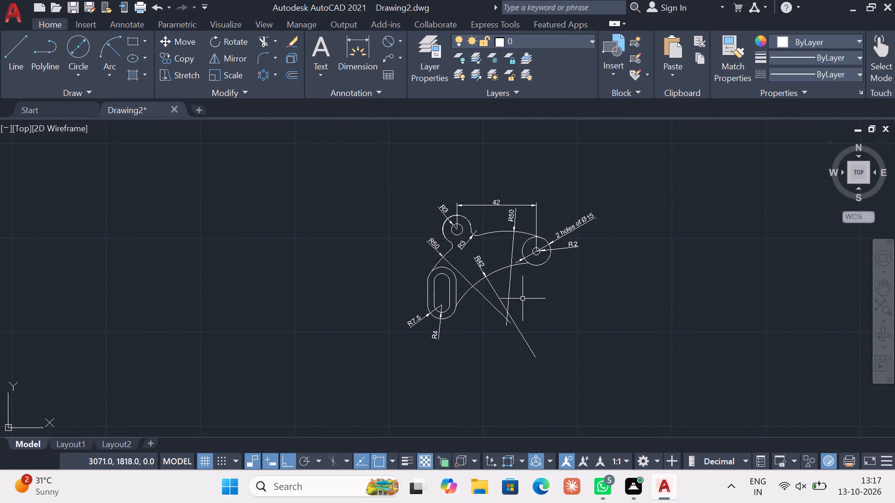
middle_drag(540, 297, 536, 275)
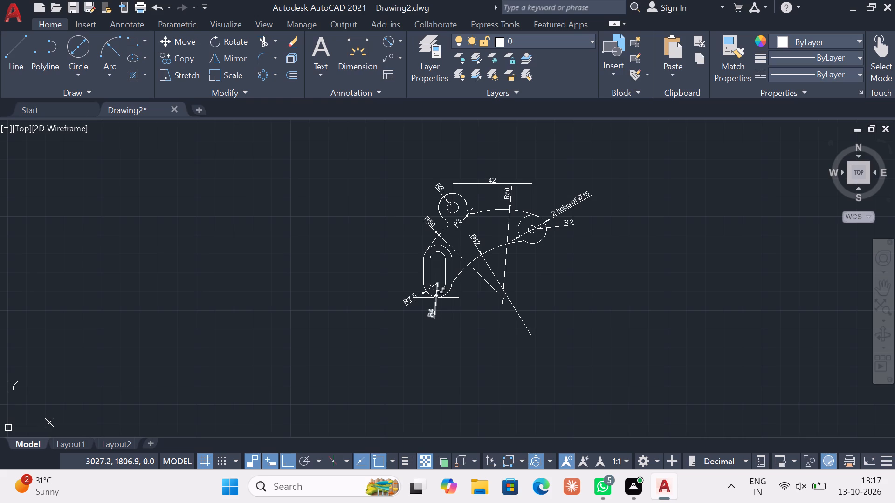
scroll(436, 298, up, 1)
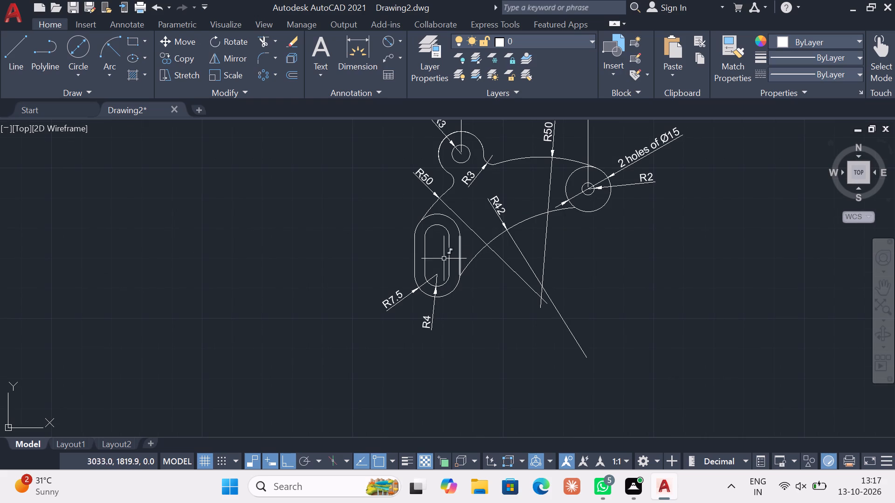
click(402, 42)
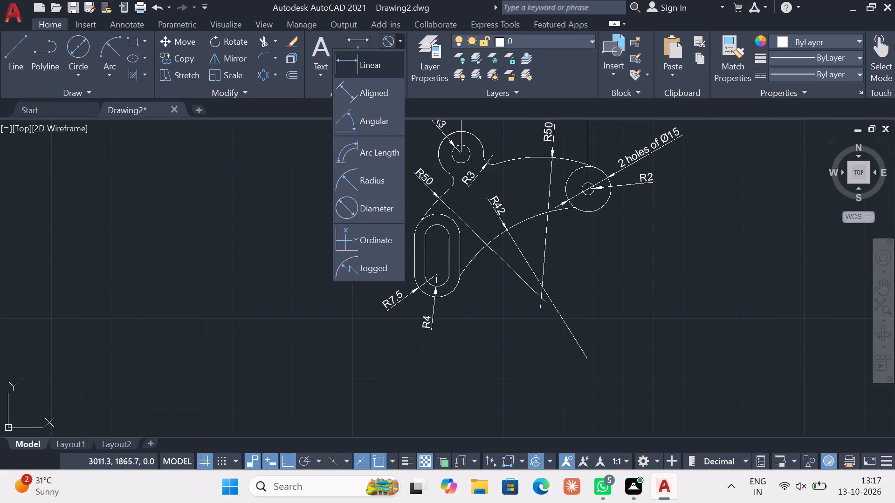
click(375, 71)
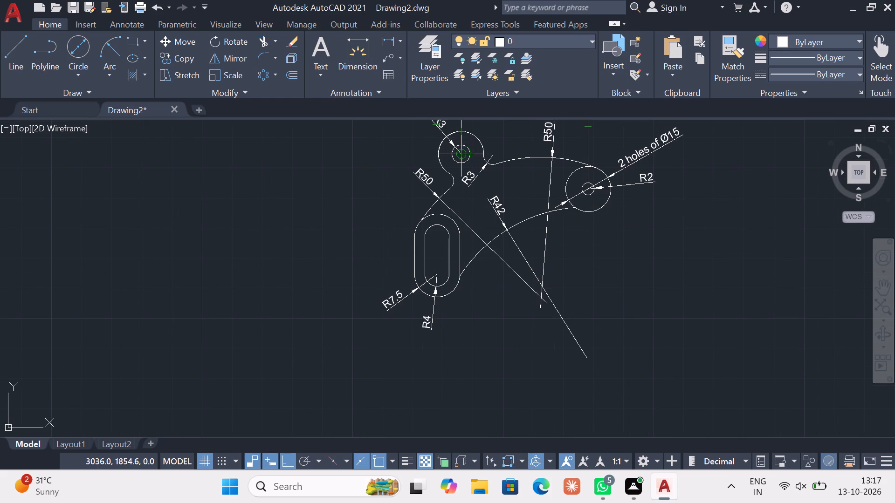
click(458, 155)
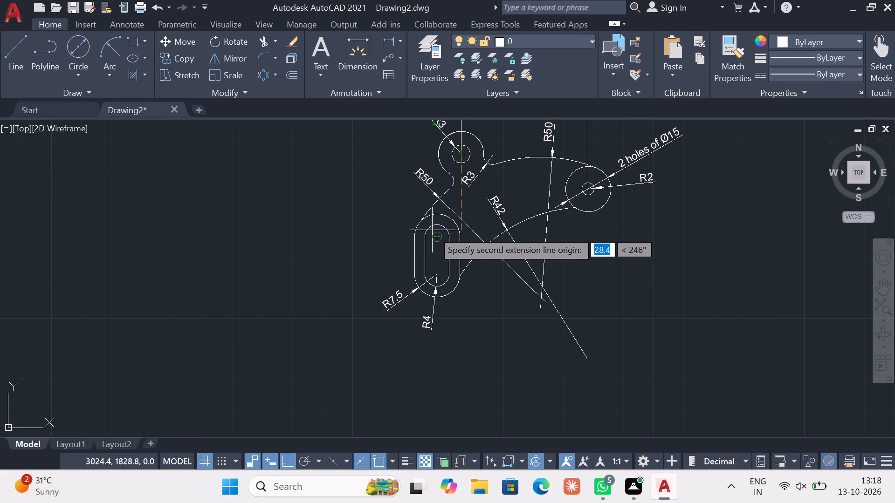
click(433, 233)
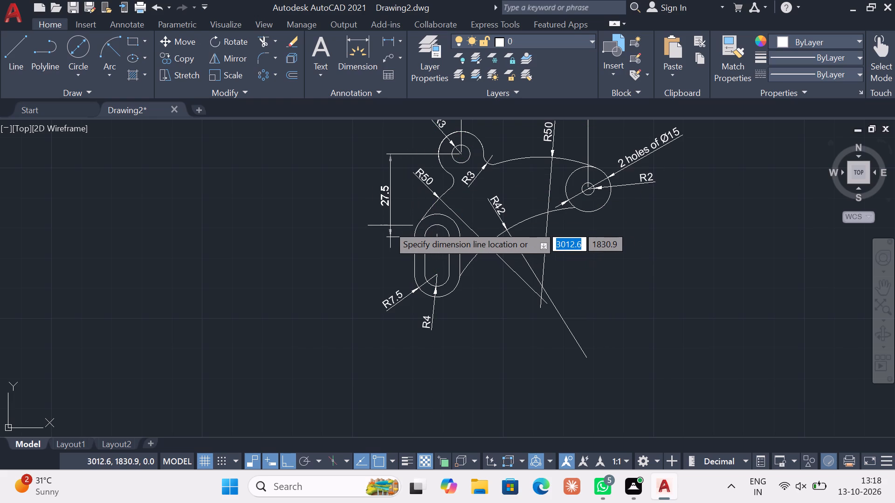
click(382, 225)
key(Escape)
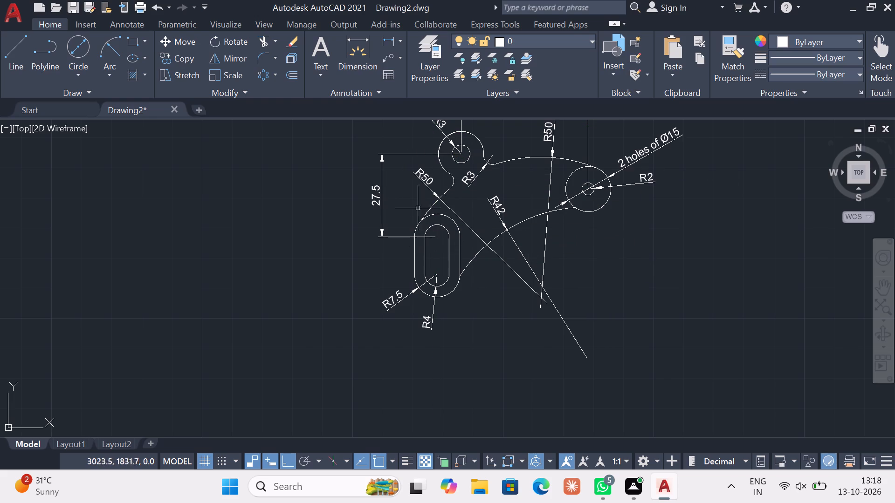
Add a vertical dimension between the slot's upper and lower arc centres, aligned with the vertical dimension above it.
click(357, 64)
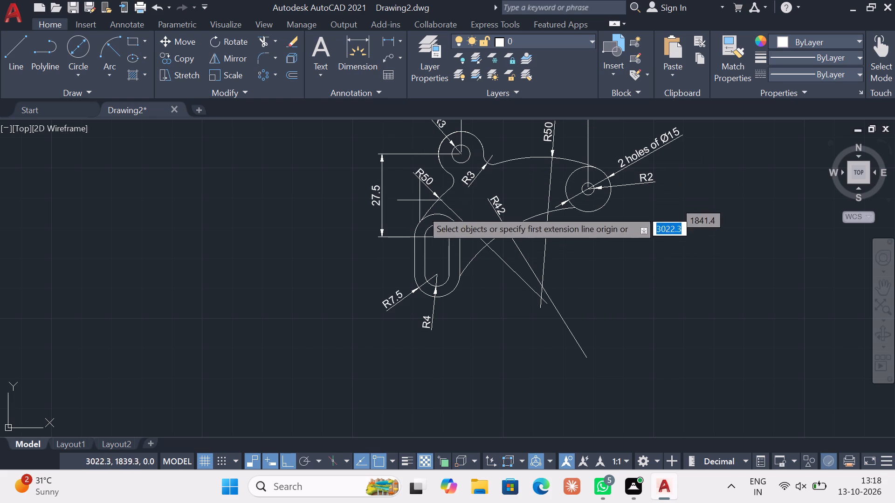
click(438, 235)
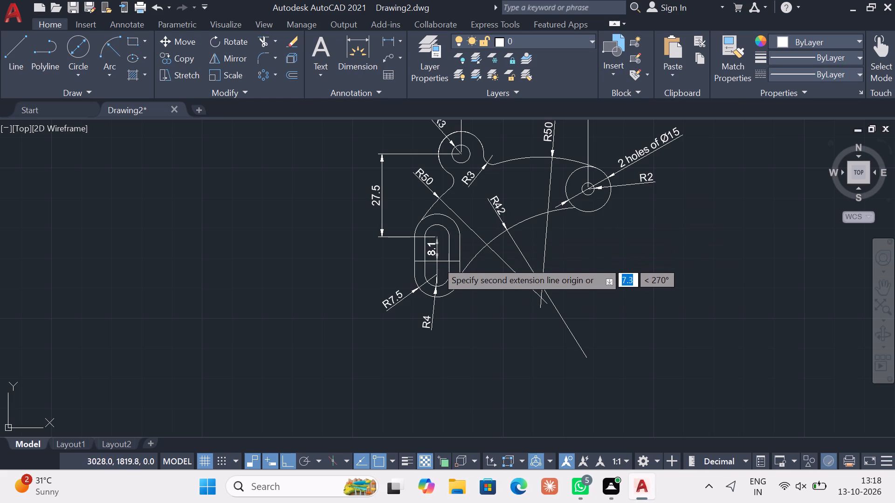
click(434, 278)
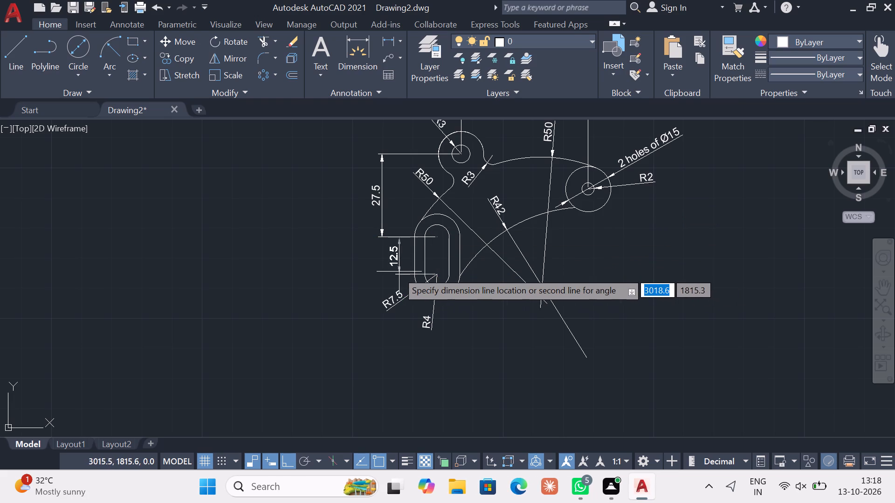
click(381, 235)
key(Escape)
key(Escape)
key(Escape)
key(Escape)
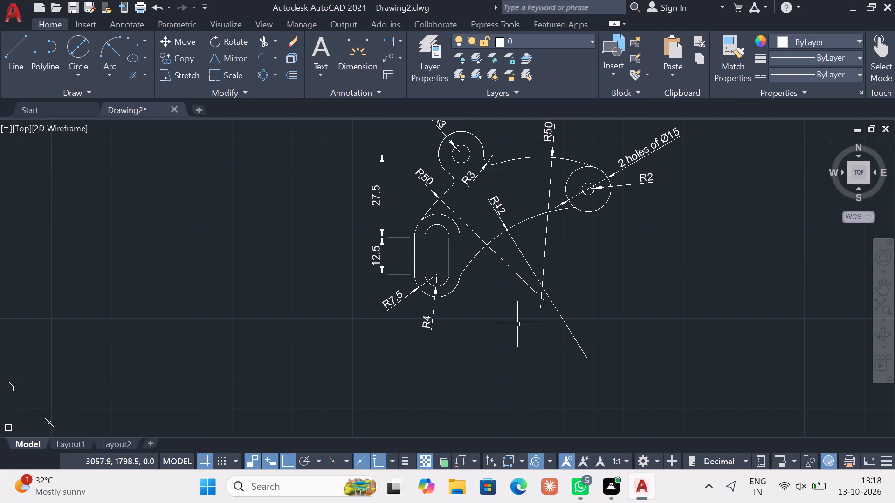
key(Escape)
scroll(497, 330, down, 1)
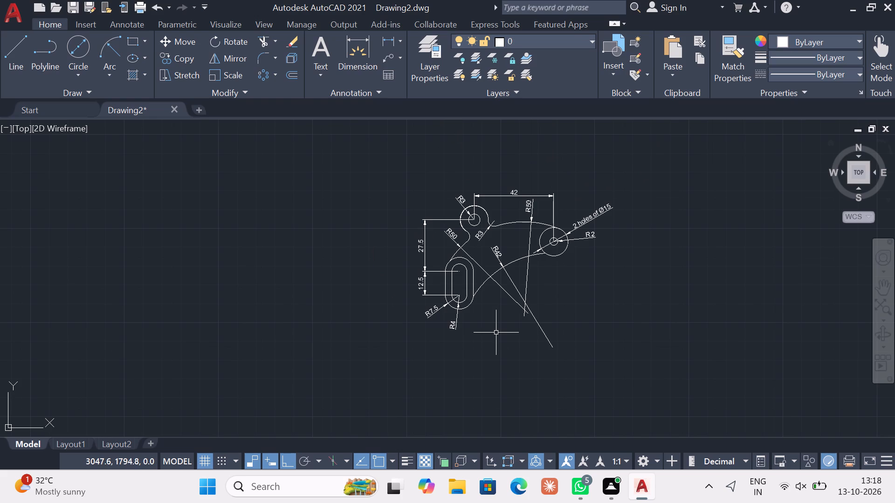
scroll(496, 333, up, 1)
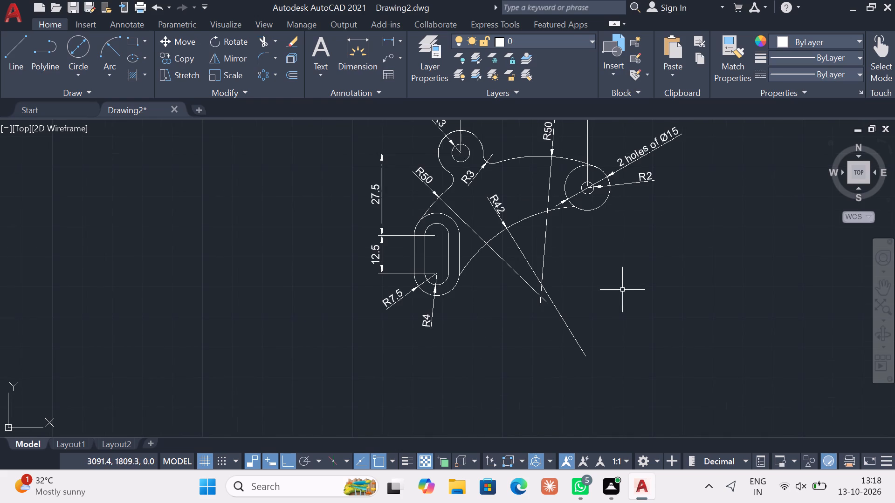
Save the drawing in the Documents folder under the file name "253 save".
key(Escape)
scroll(548, 329, down, 2)
middle_drag(630, 268, 631, 301)
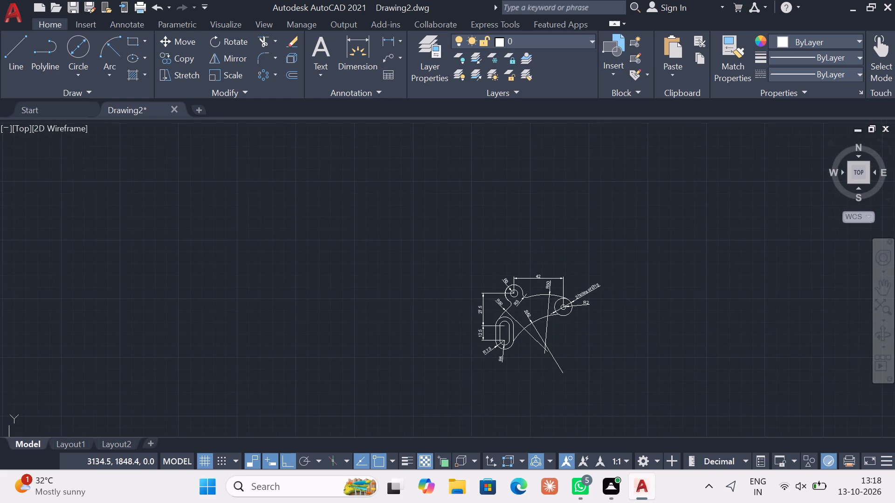
key(ctrl+s)
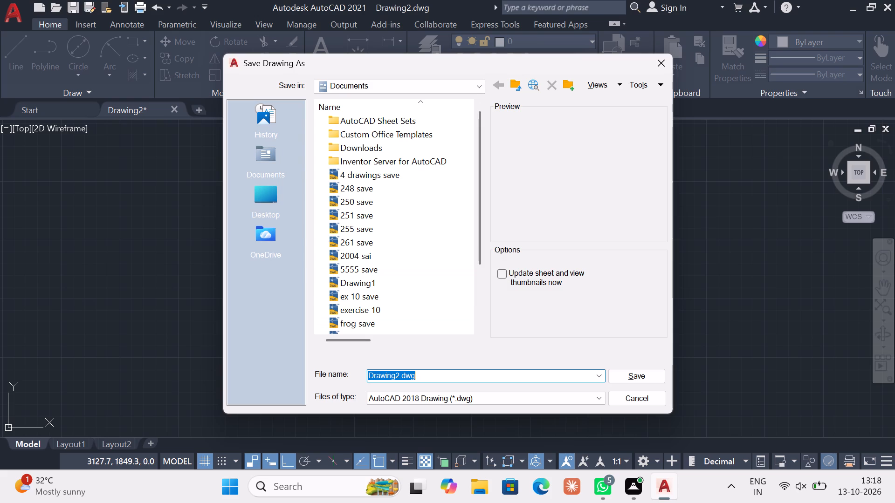
text(253)
key(space)
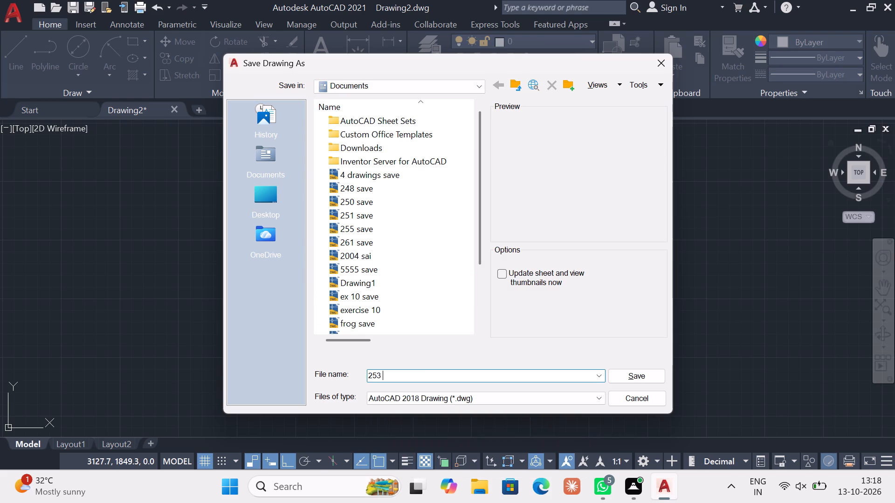
text(save)
click(640, 373)
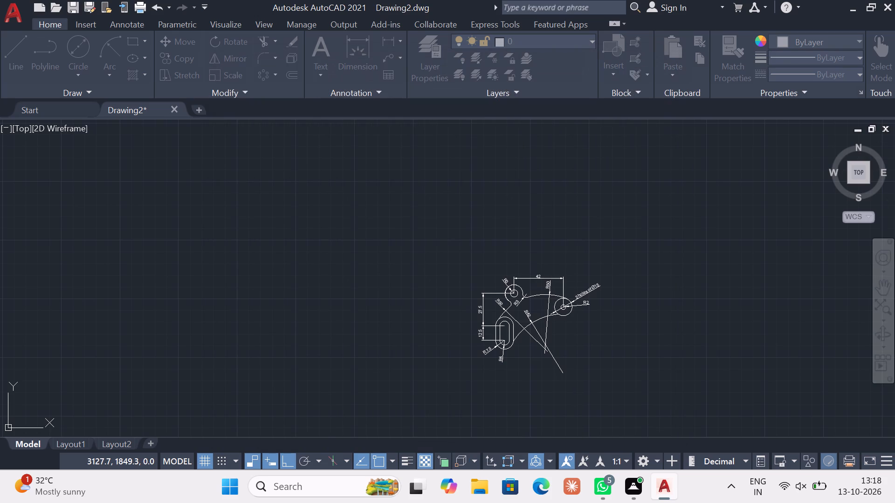
Set up a plot with the DWF6 ePlot.pc3 plotter and assign the acad.ctb plot style table to all layouts.
click(139, 7)
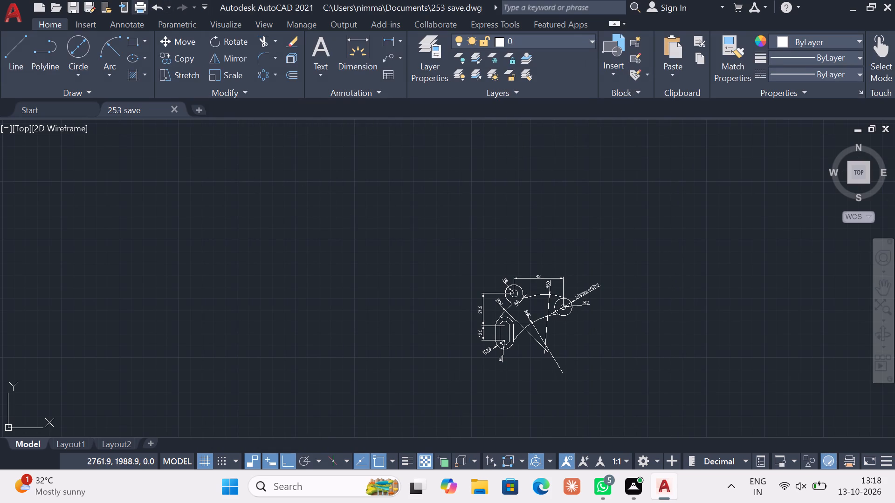
click(438, 142)
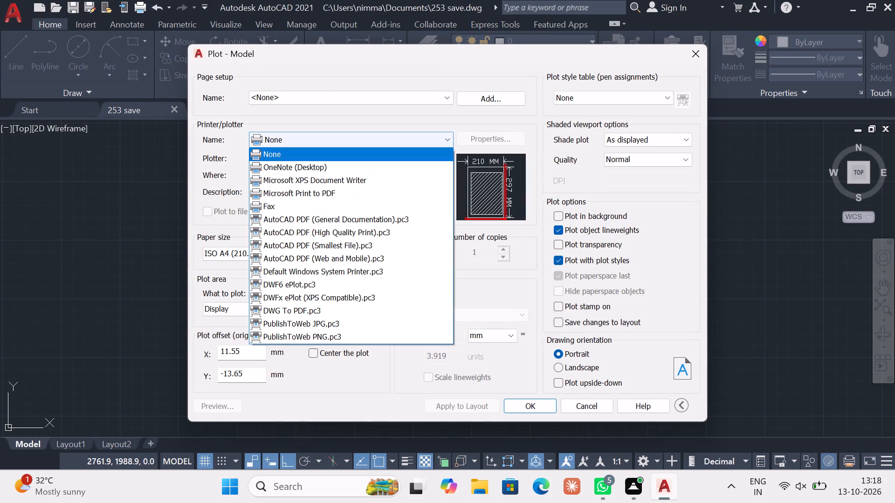
click(335, 284)
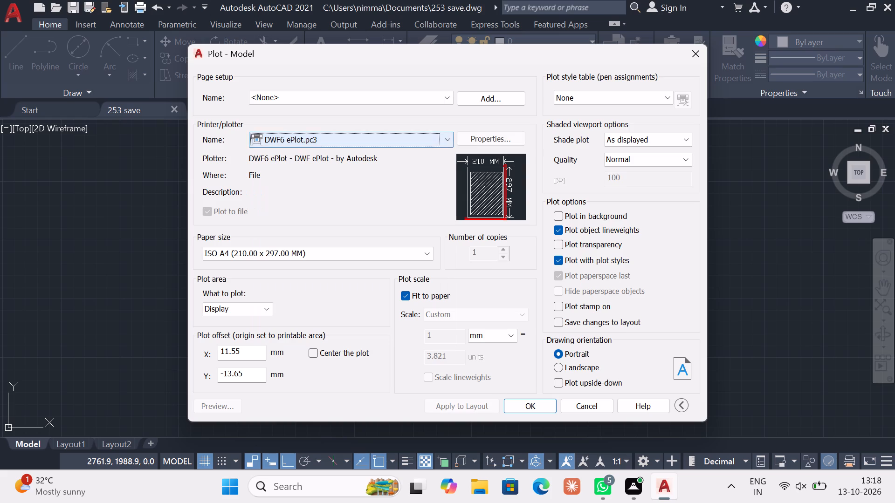
click(639, 94)
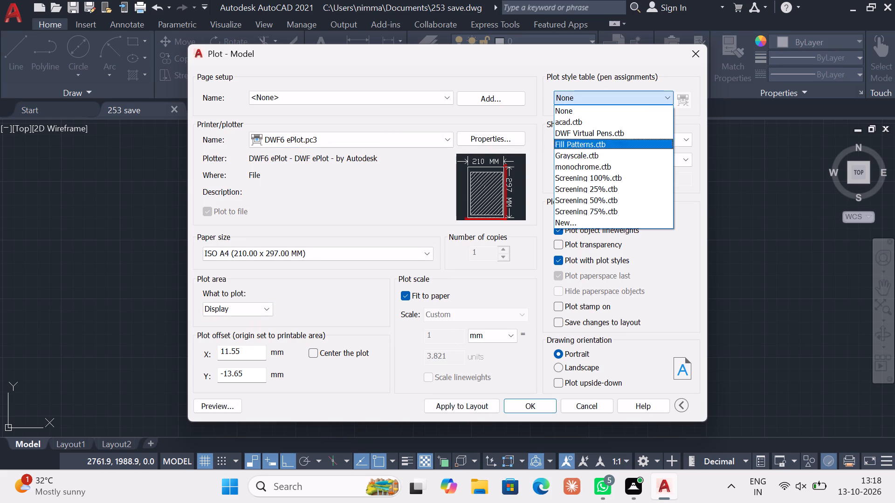
double_click(621, 125)
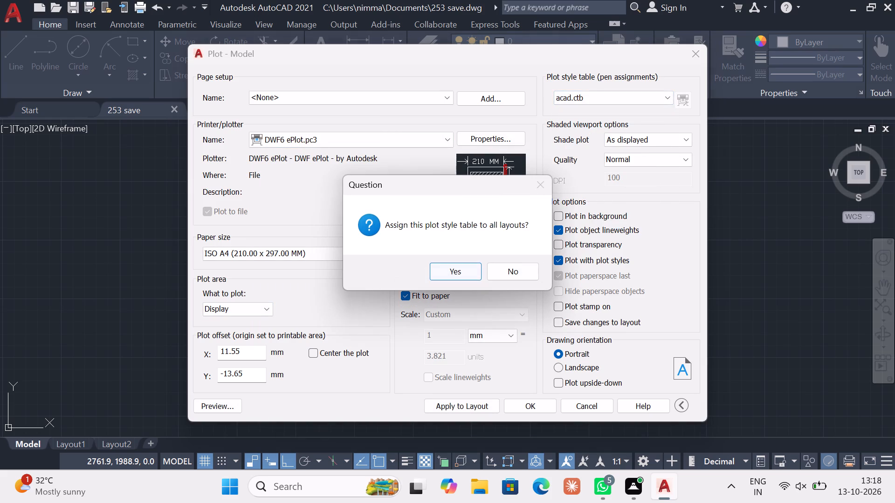
click(463, 272)
Set the plot area to a window enclosing the whole dimensioned bracket.
click(251, 313)
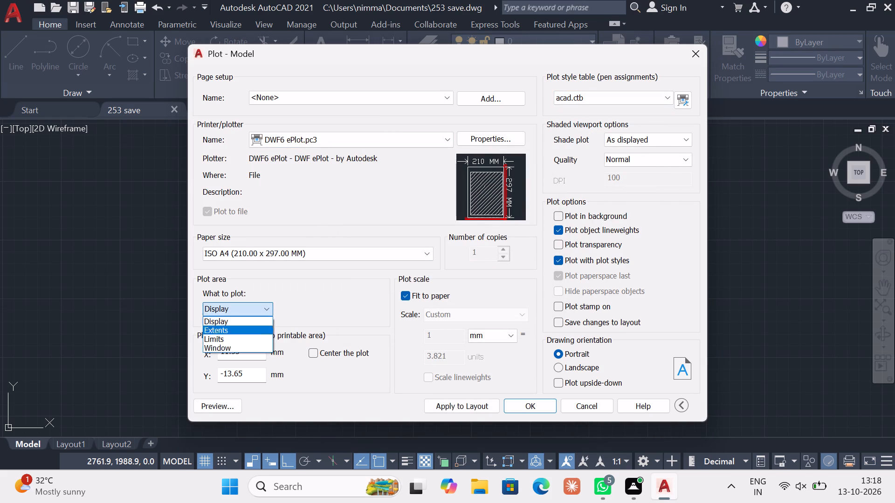
click(249, 351)
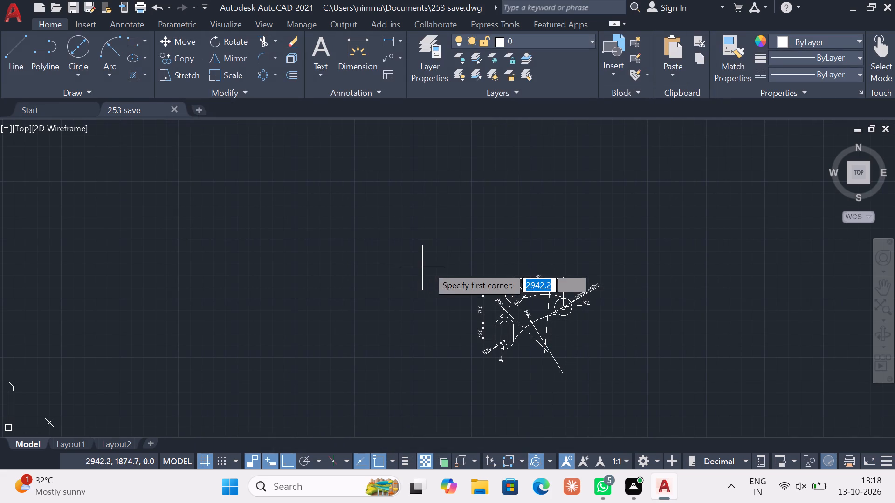
click(442, 239)
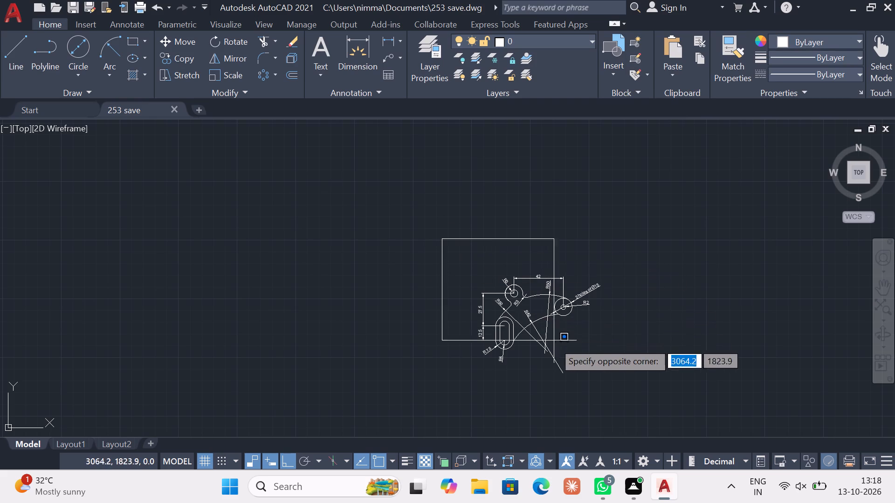
click(617, 386)
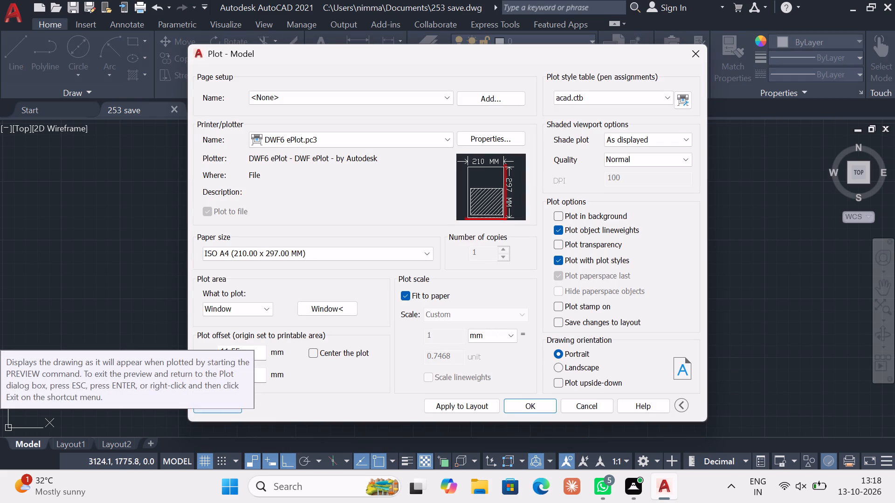
Preview the plot and output it to a file named "253 save-Model.pdf" in Documents, dismissing the completion notice.
click(230, 404)
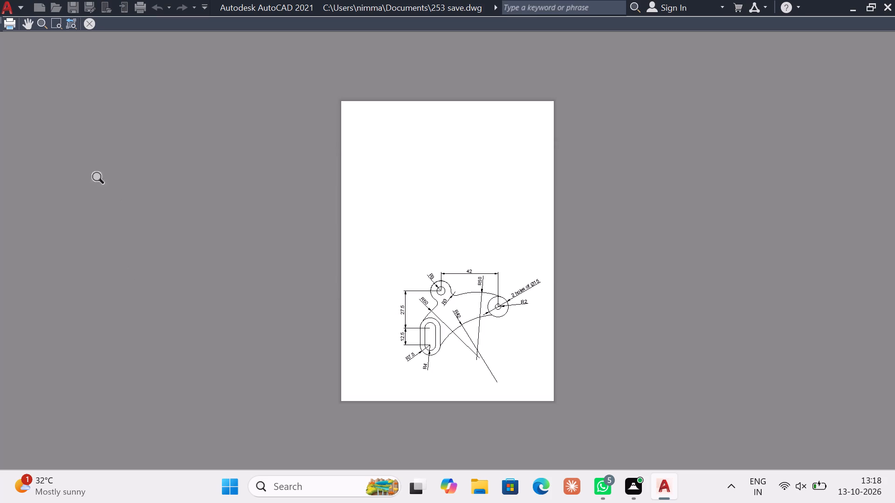
click(9, 26)
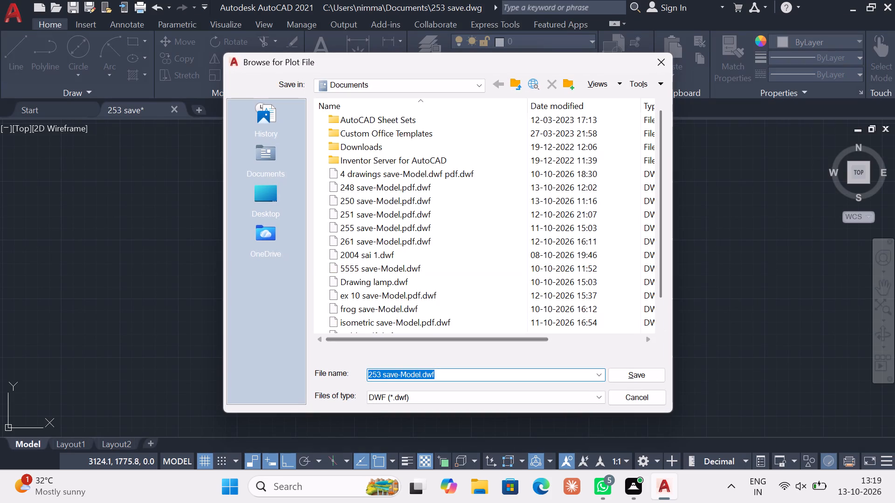
click(465, 371)
click(474, 372)
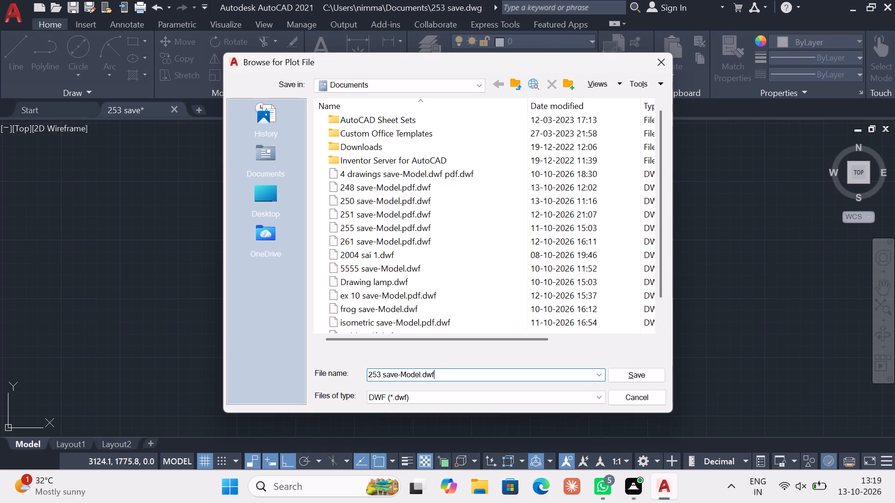
key(BackSpace)
key(BackSpace)
key(BackSpace)
text(pdf)
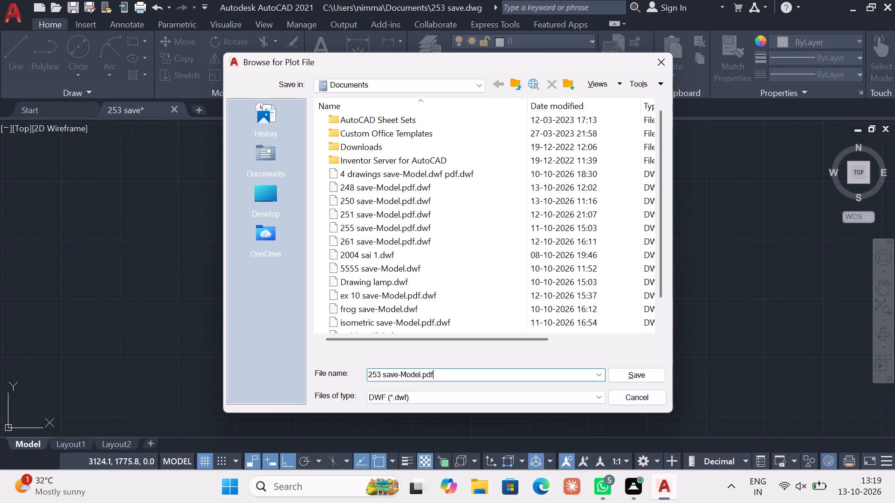
click(633, 378)
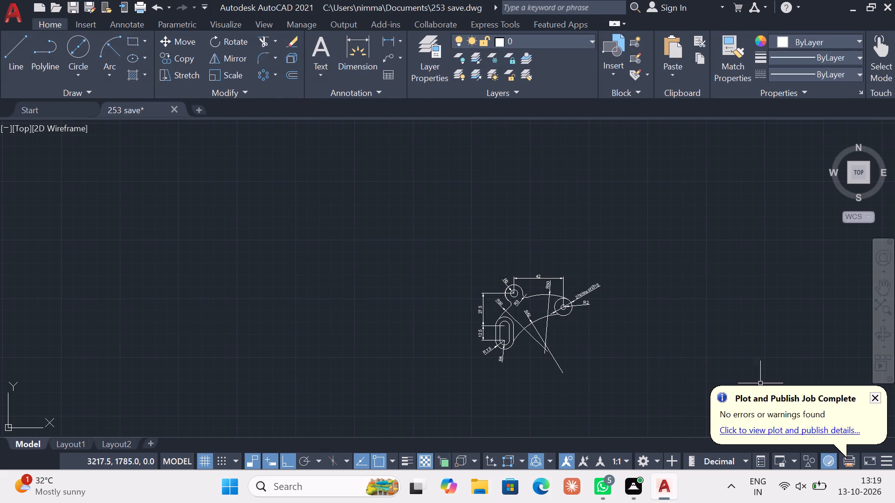
double_click(876, 402)
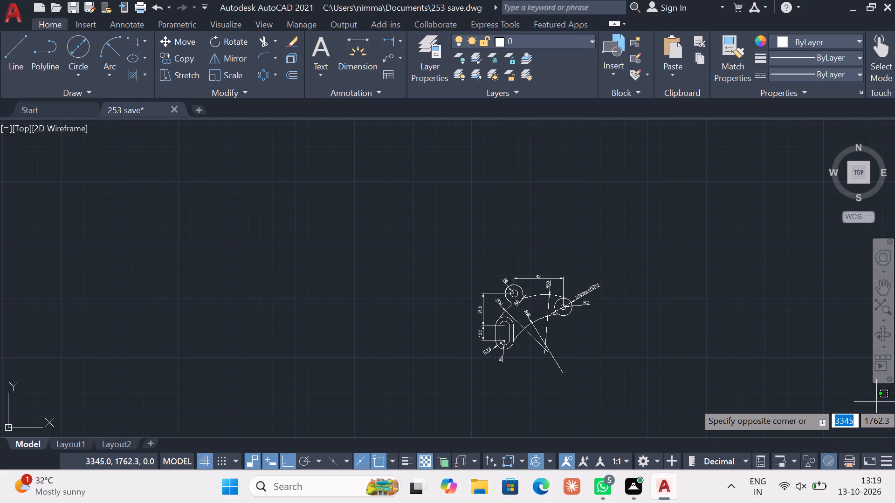